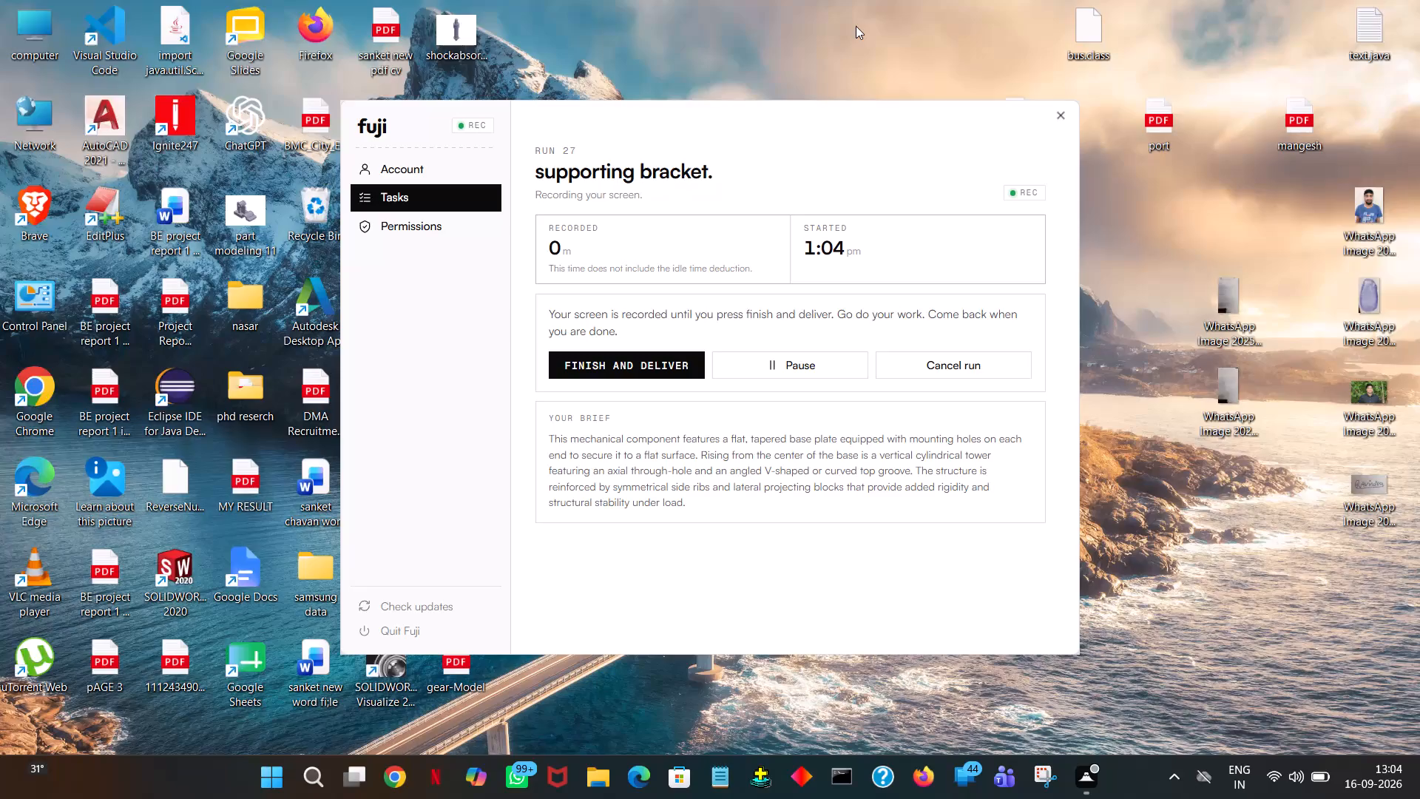
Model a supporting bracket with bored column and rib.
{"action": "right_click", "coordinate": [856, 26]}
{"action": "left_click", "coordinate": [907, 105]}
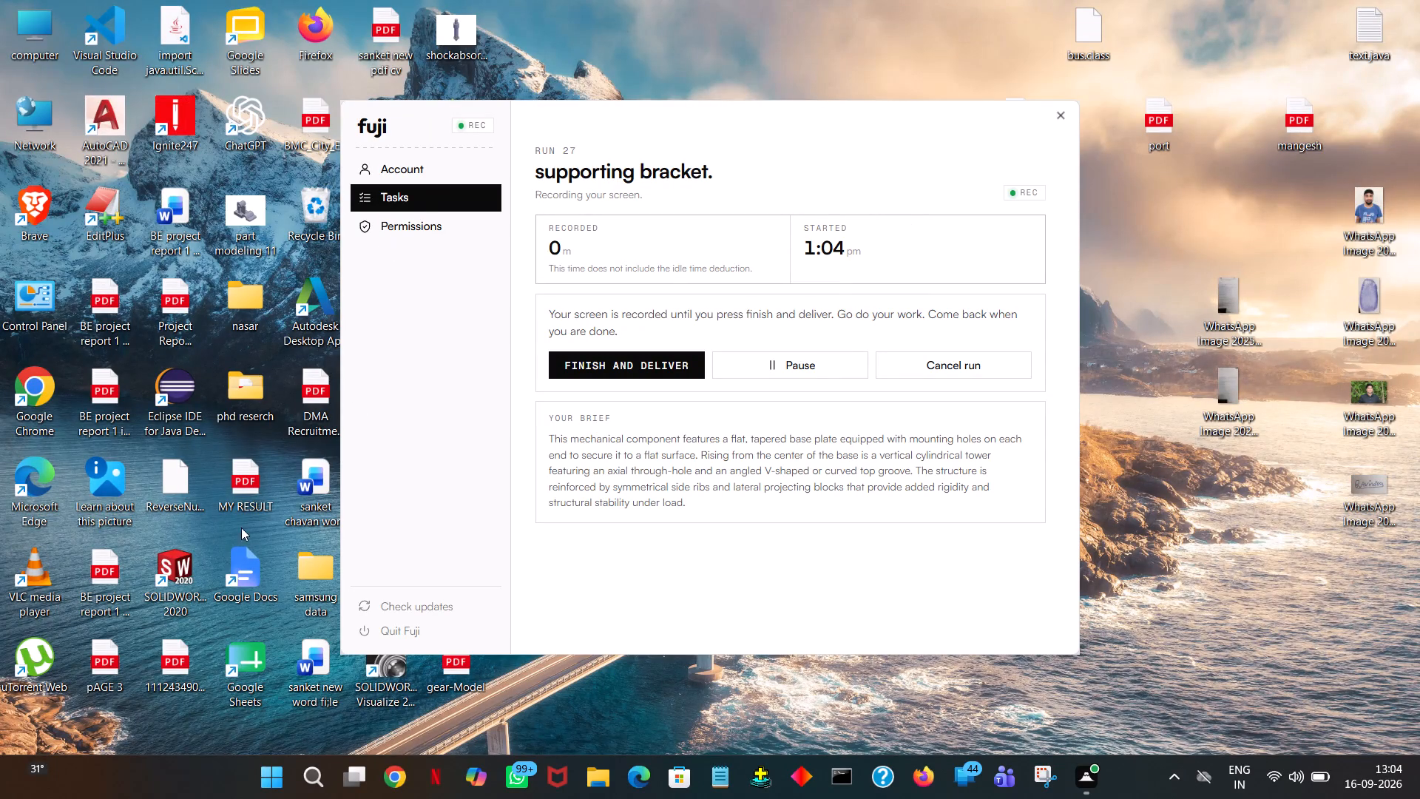
Launch SOLIDWORKS 2020 and create a new part document.
{"action": "double_click", "coordinate": [176, 558]}
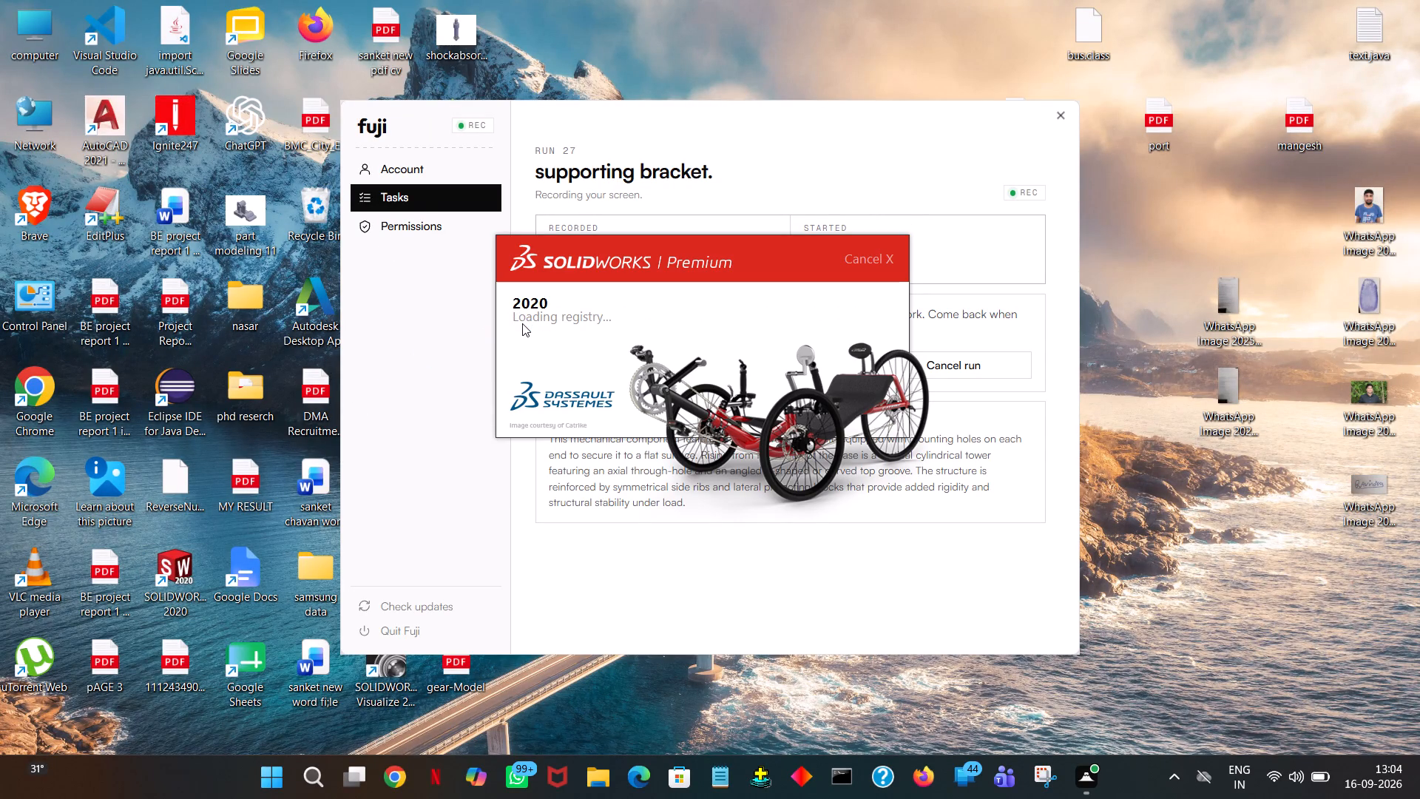
{"action": "right_click", "coordinate": [522, 323]}
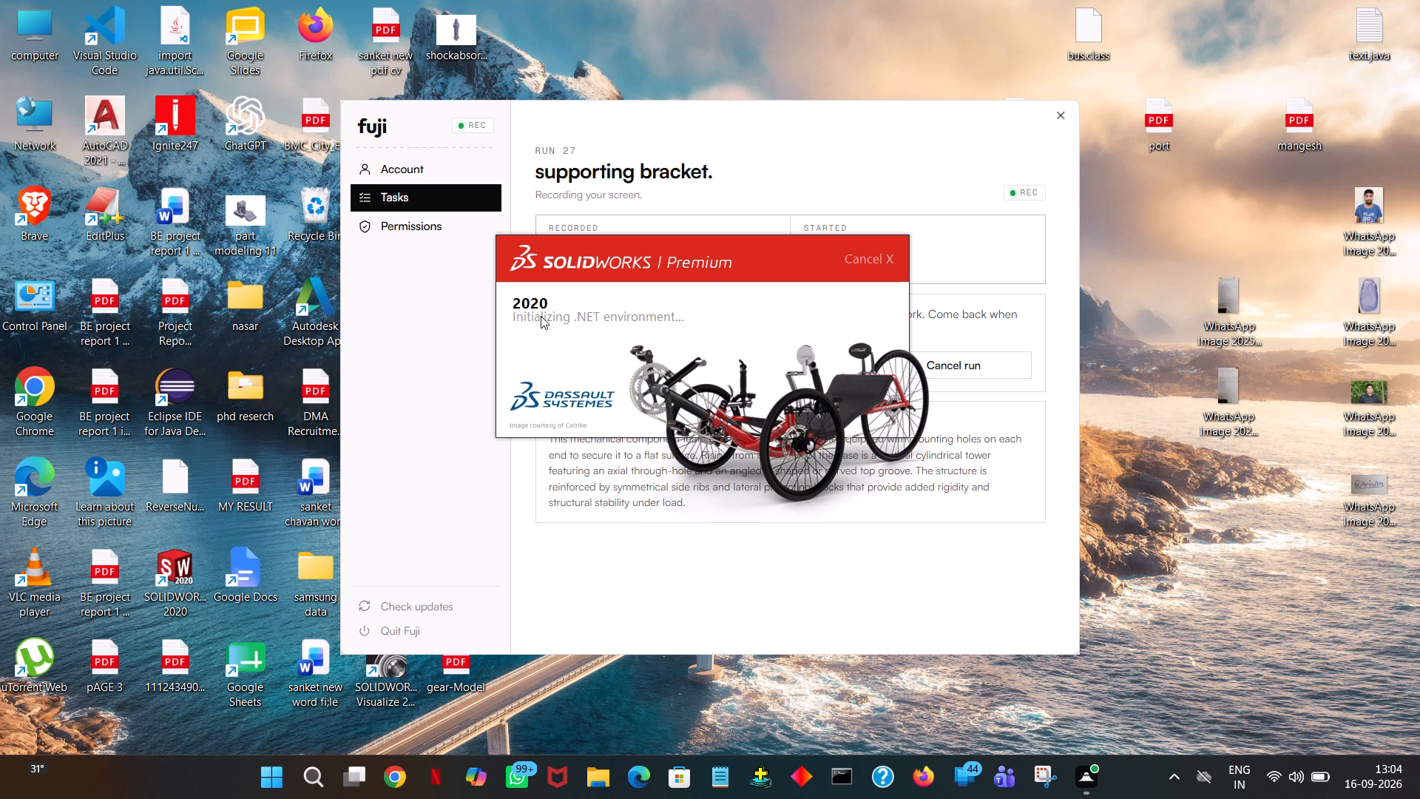
{"action": "right_click", "coordinate": [794, 247]}
{"action": "right_click", "coordinate": [794, 247]}
{"action": "right_click", "coordinate": [794, 247]}
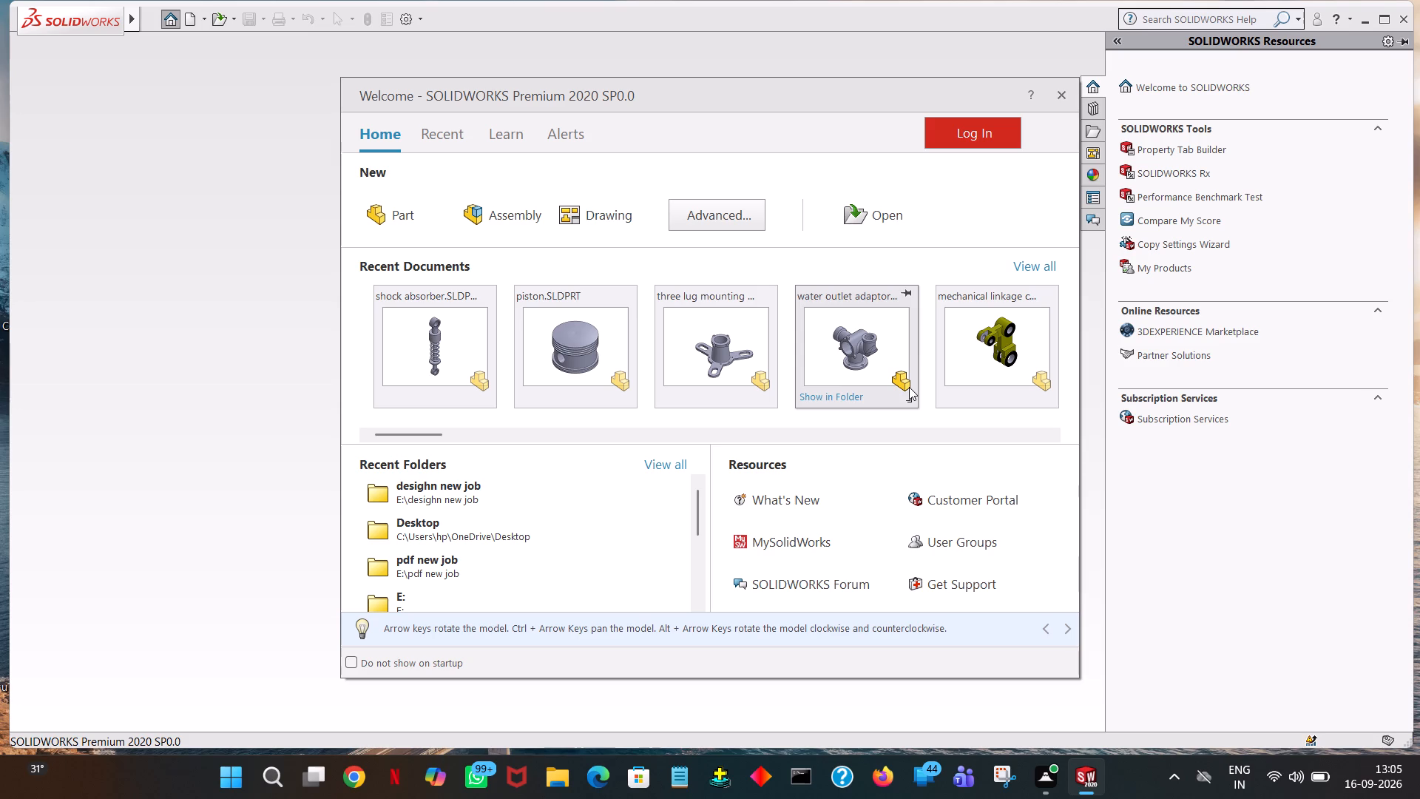
{"action": "left_click", "coordinate": [404, 209]}
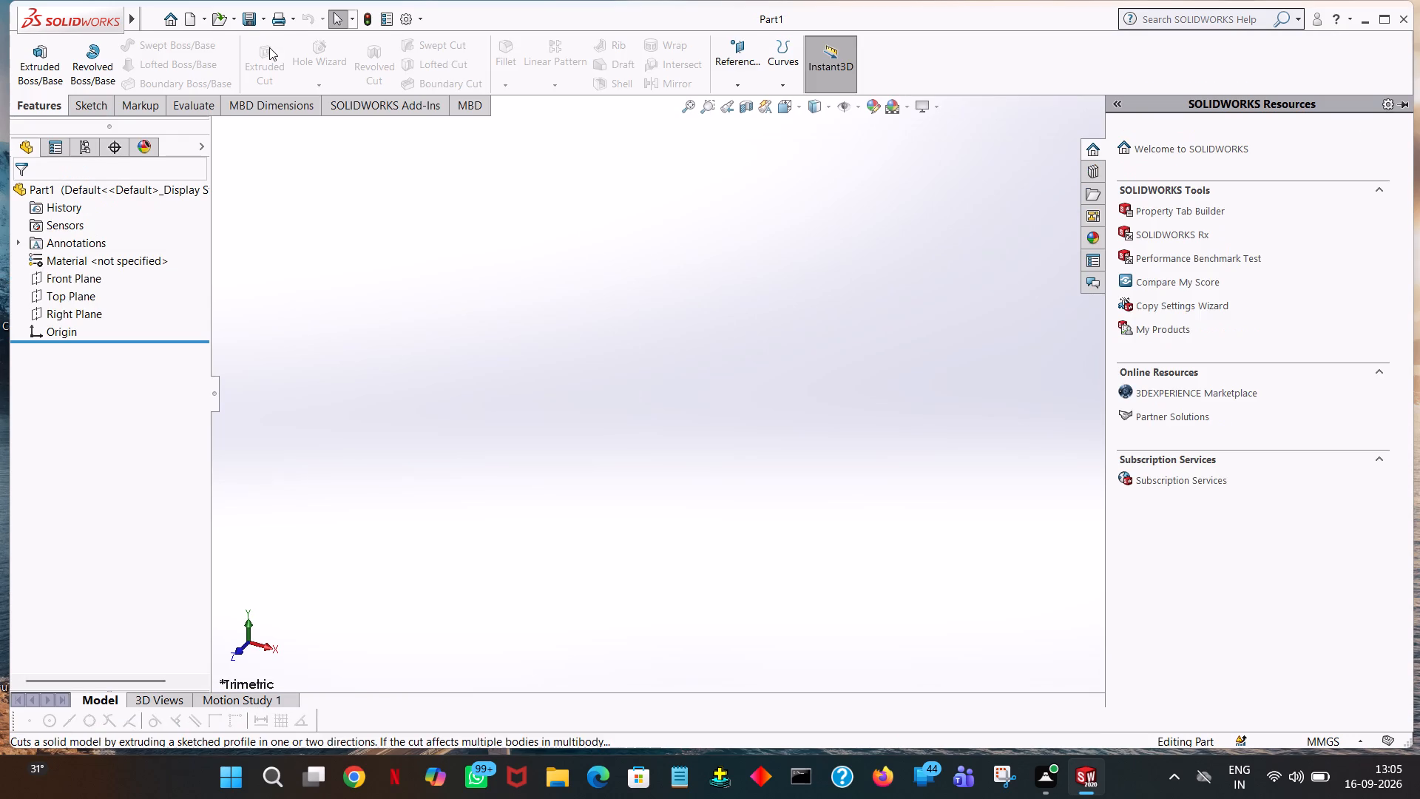
Start a new sketch on the Top Plane.
{"action": "left_click", "coordinate": [70, 106]}
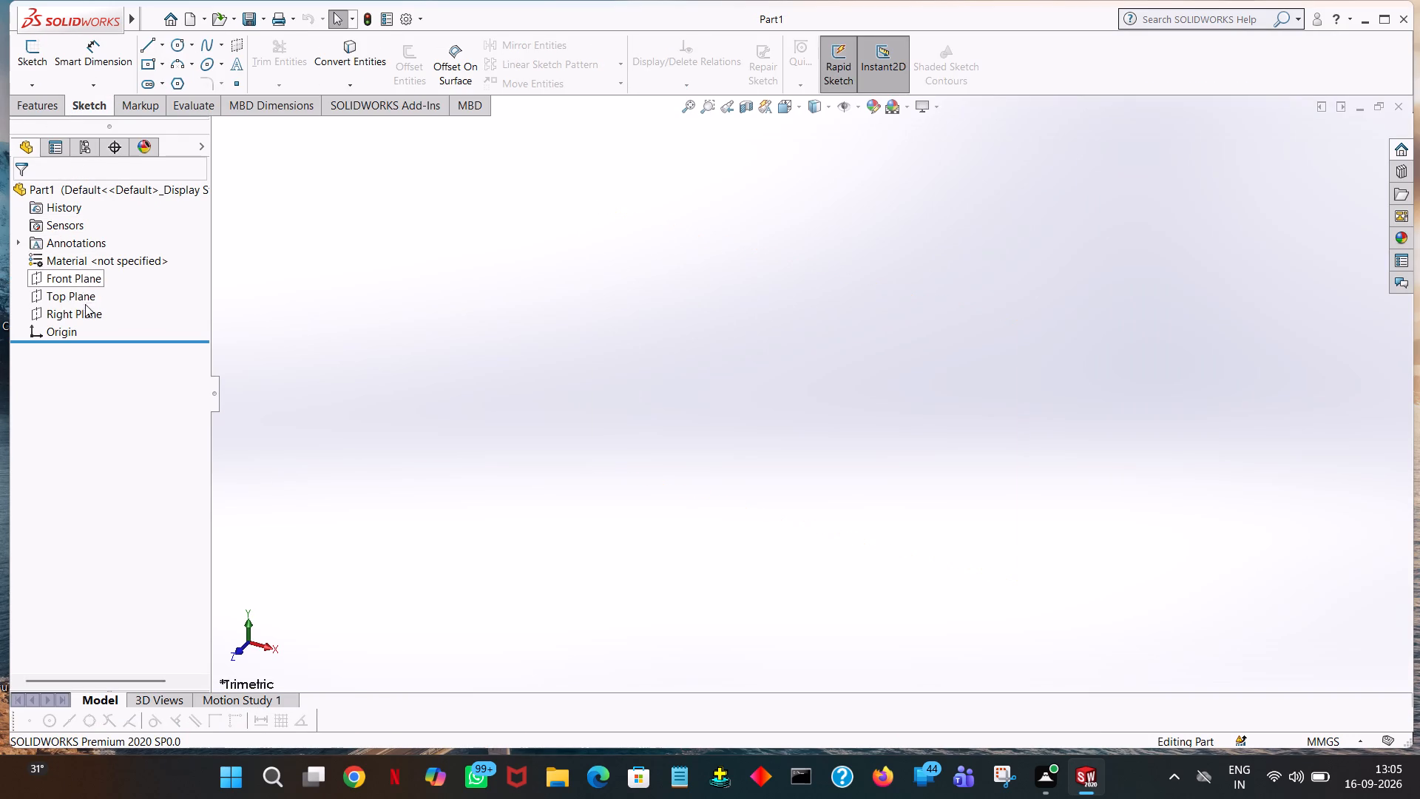
{"action": "left_click", "coordinate": [83, 297]}
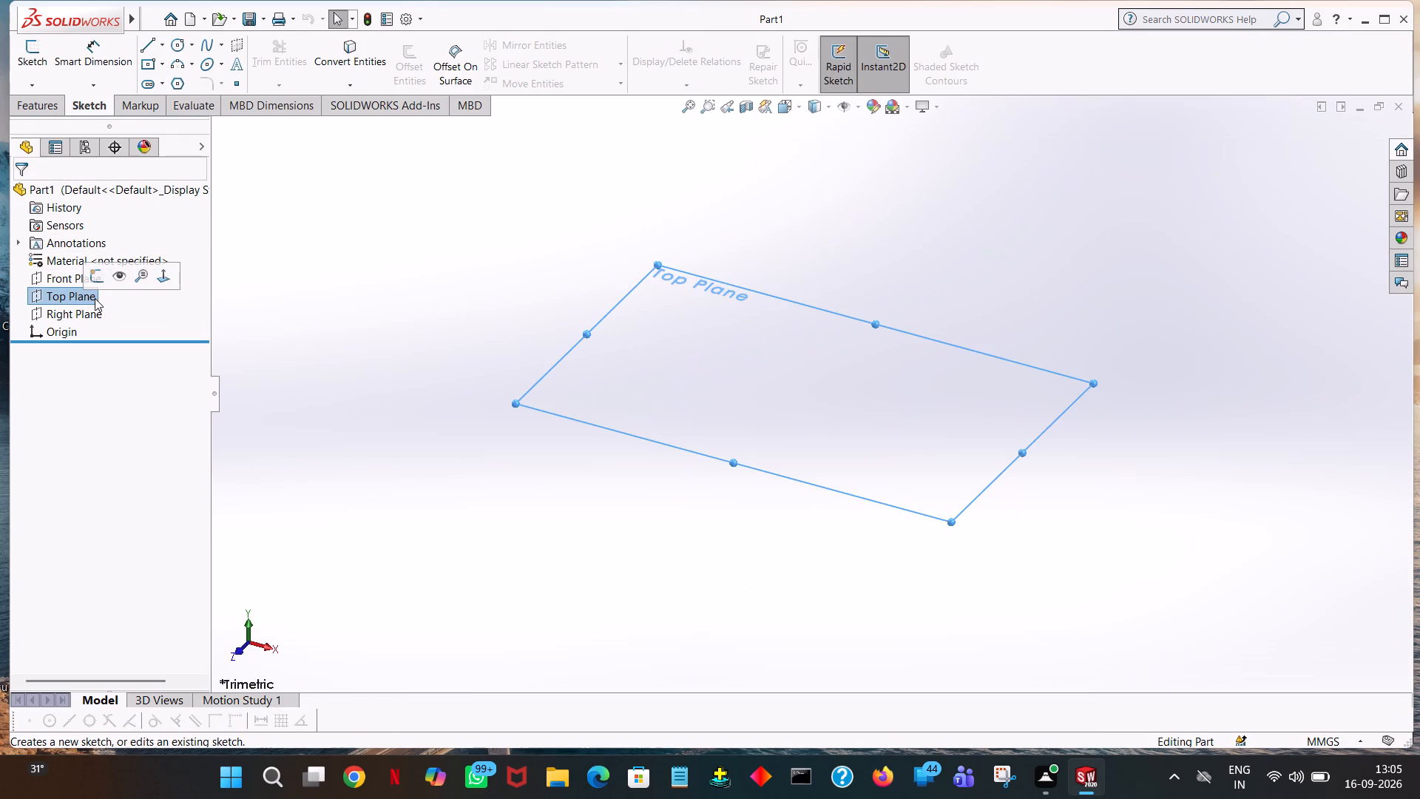
{"action": "left_click", "coordinate": [101, 277]}
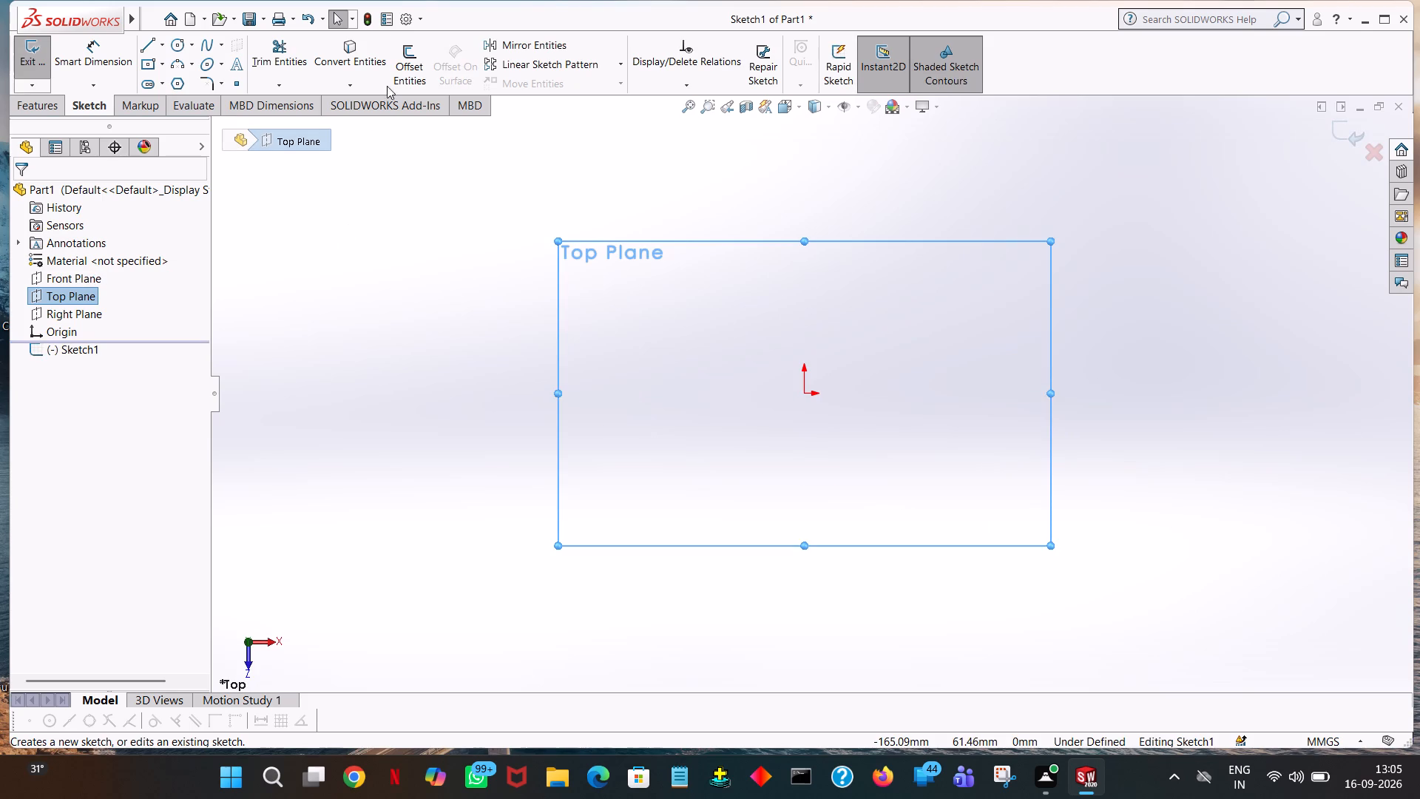
{"action": "left_click", "coordinate": [553, 0]}
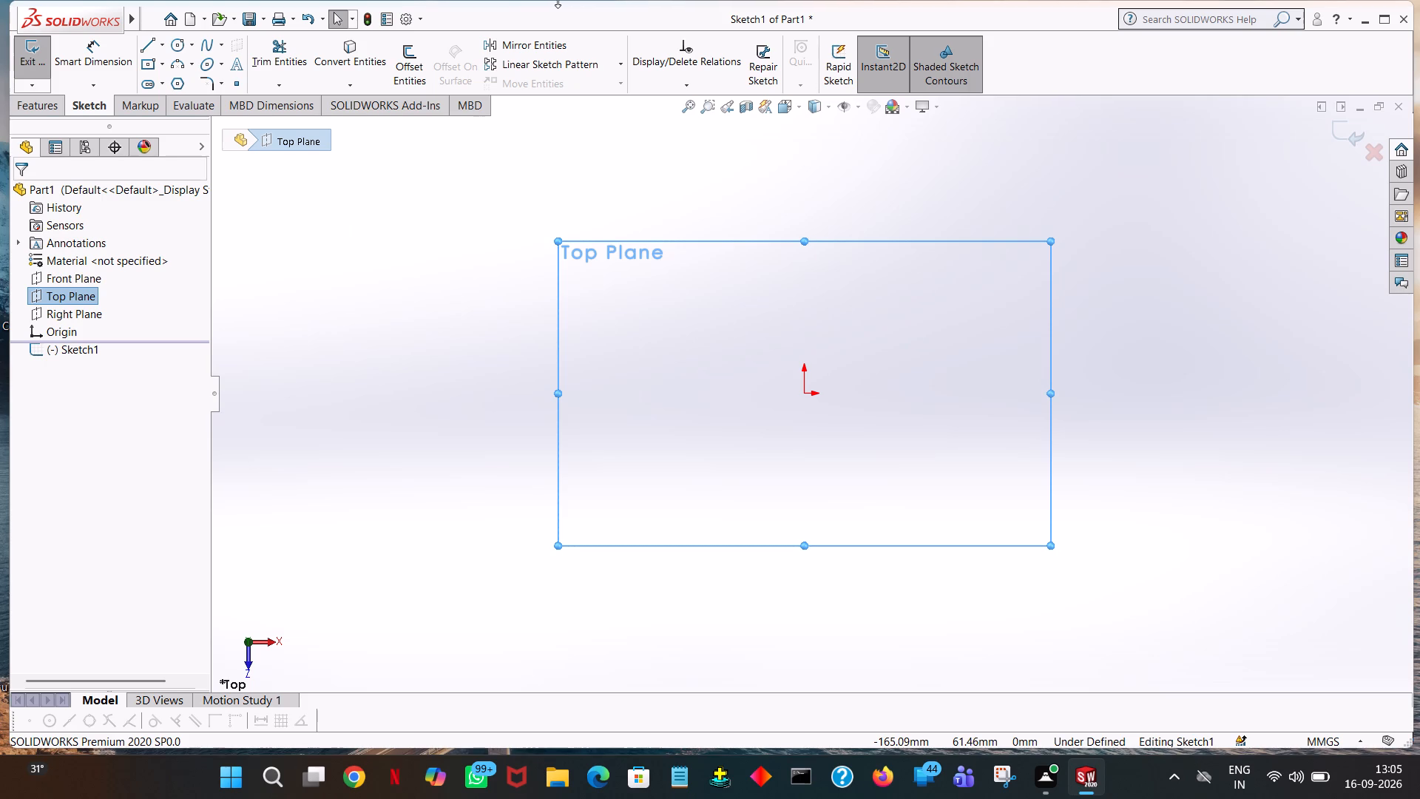
{"action": "scroll", "coordinate": [569, 0], "scroll_direction": "right", "scroll_amount": 1}
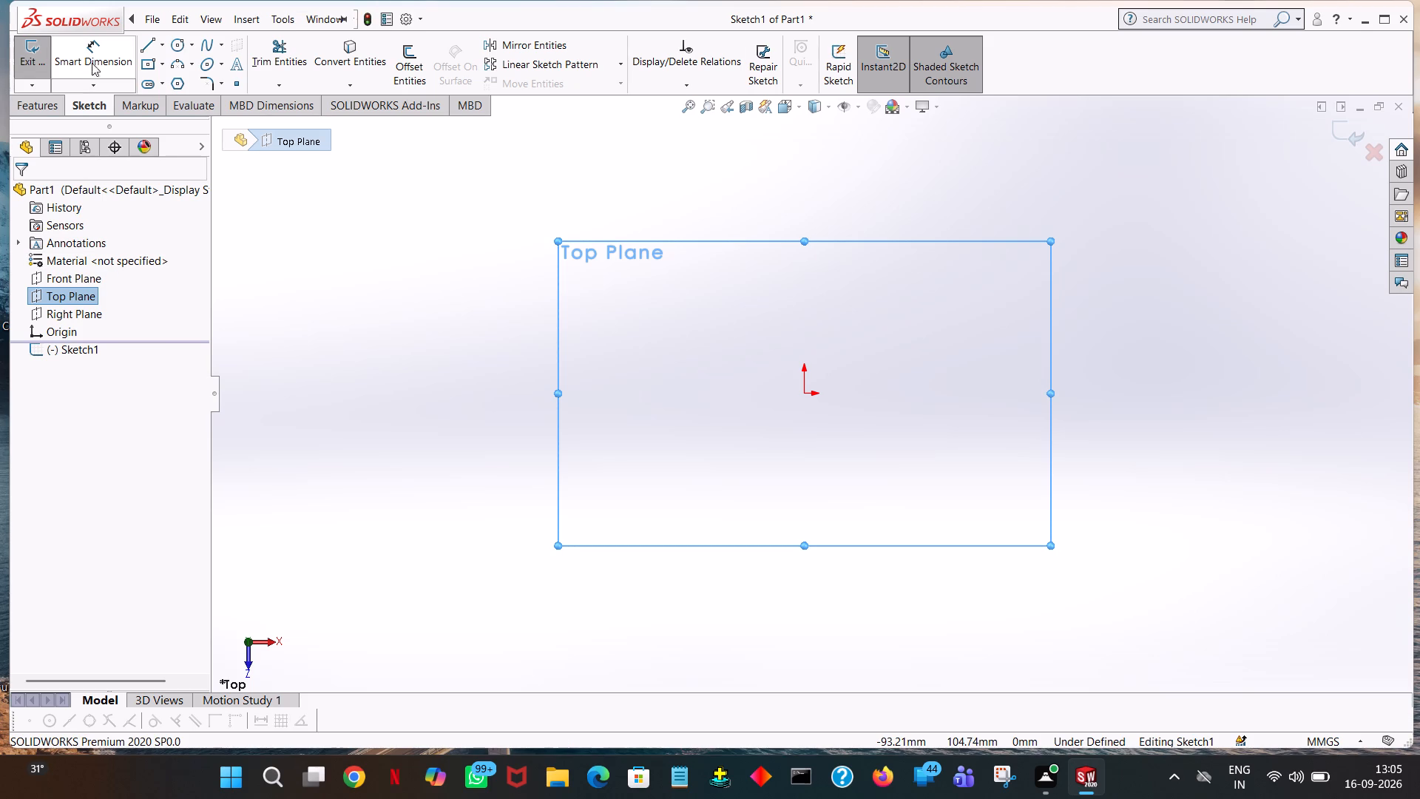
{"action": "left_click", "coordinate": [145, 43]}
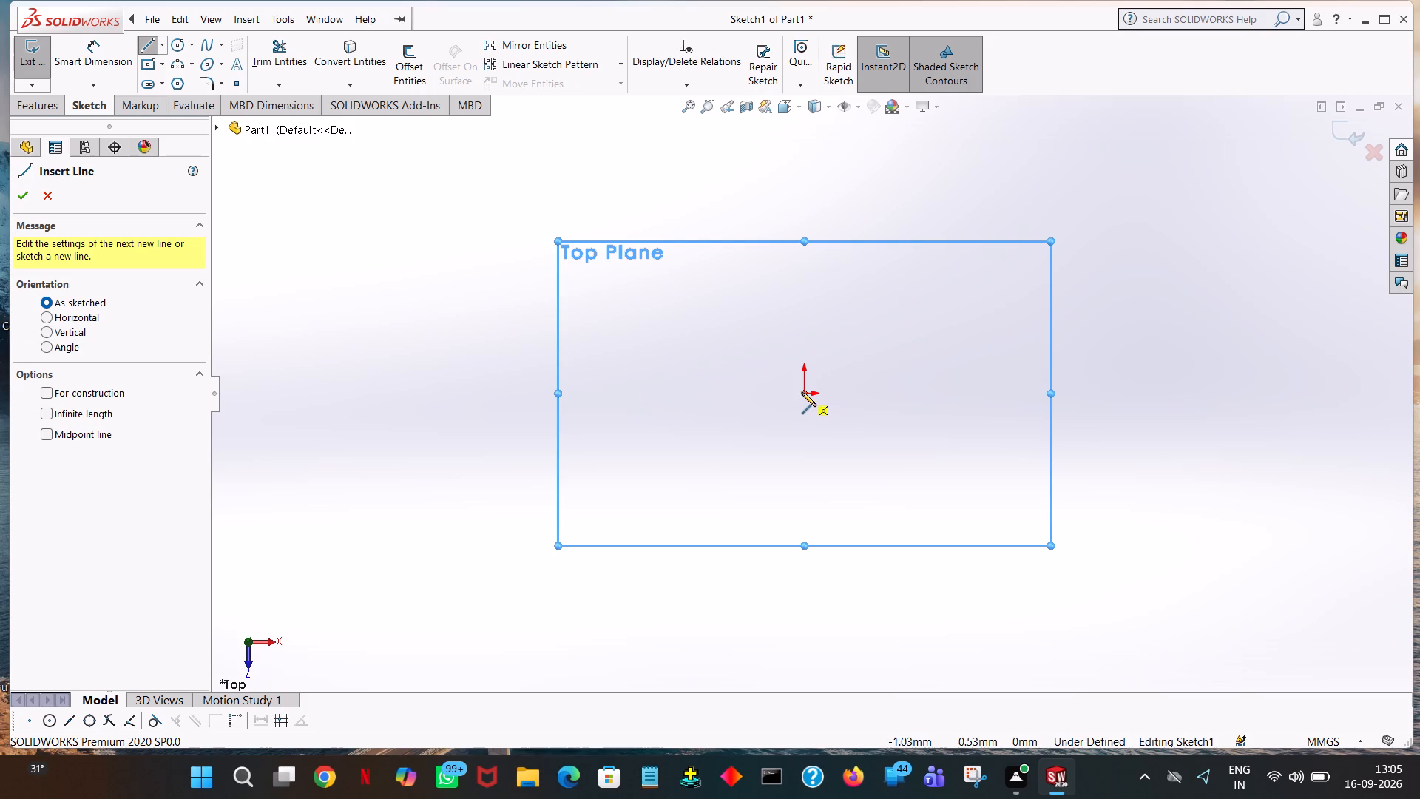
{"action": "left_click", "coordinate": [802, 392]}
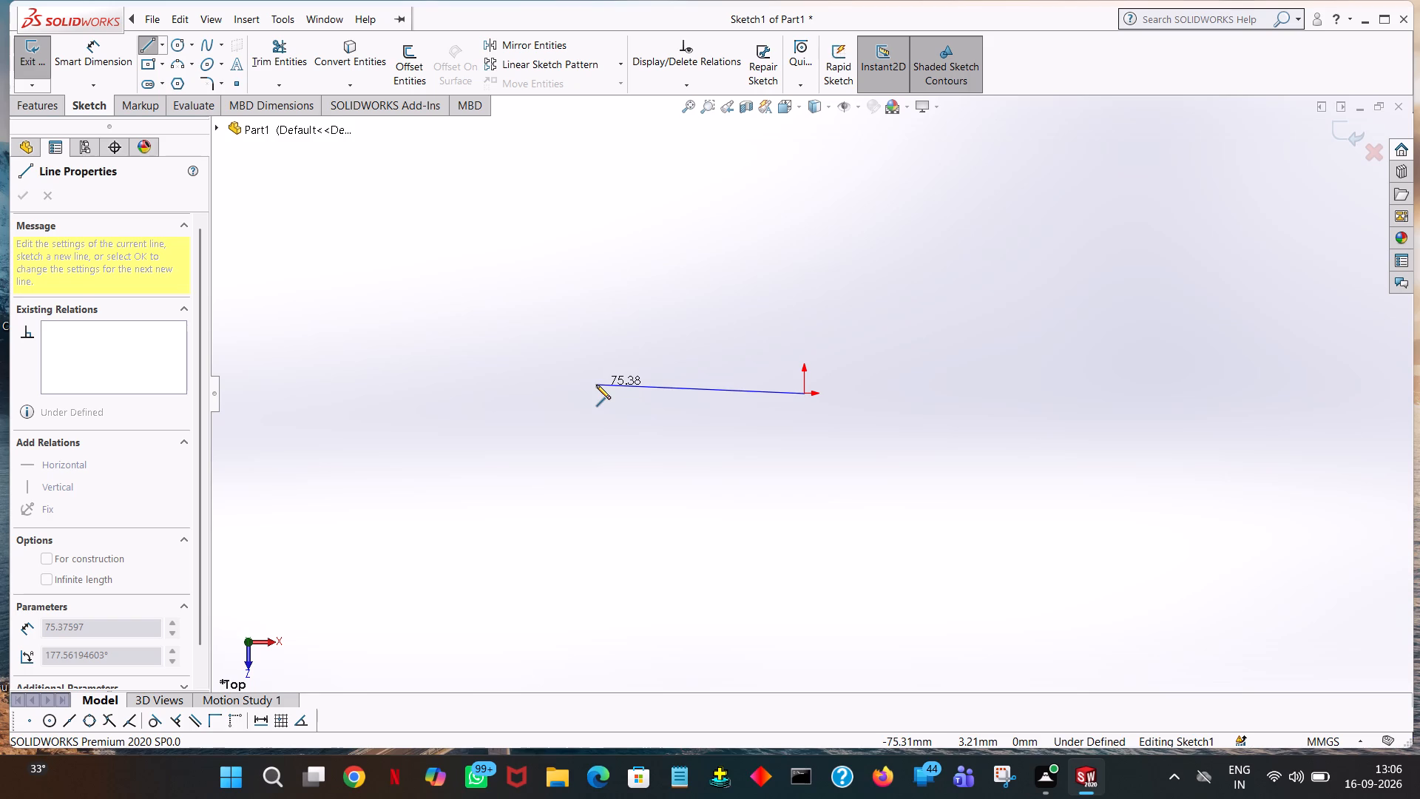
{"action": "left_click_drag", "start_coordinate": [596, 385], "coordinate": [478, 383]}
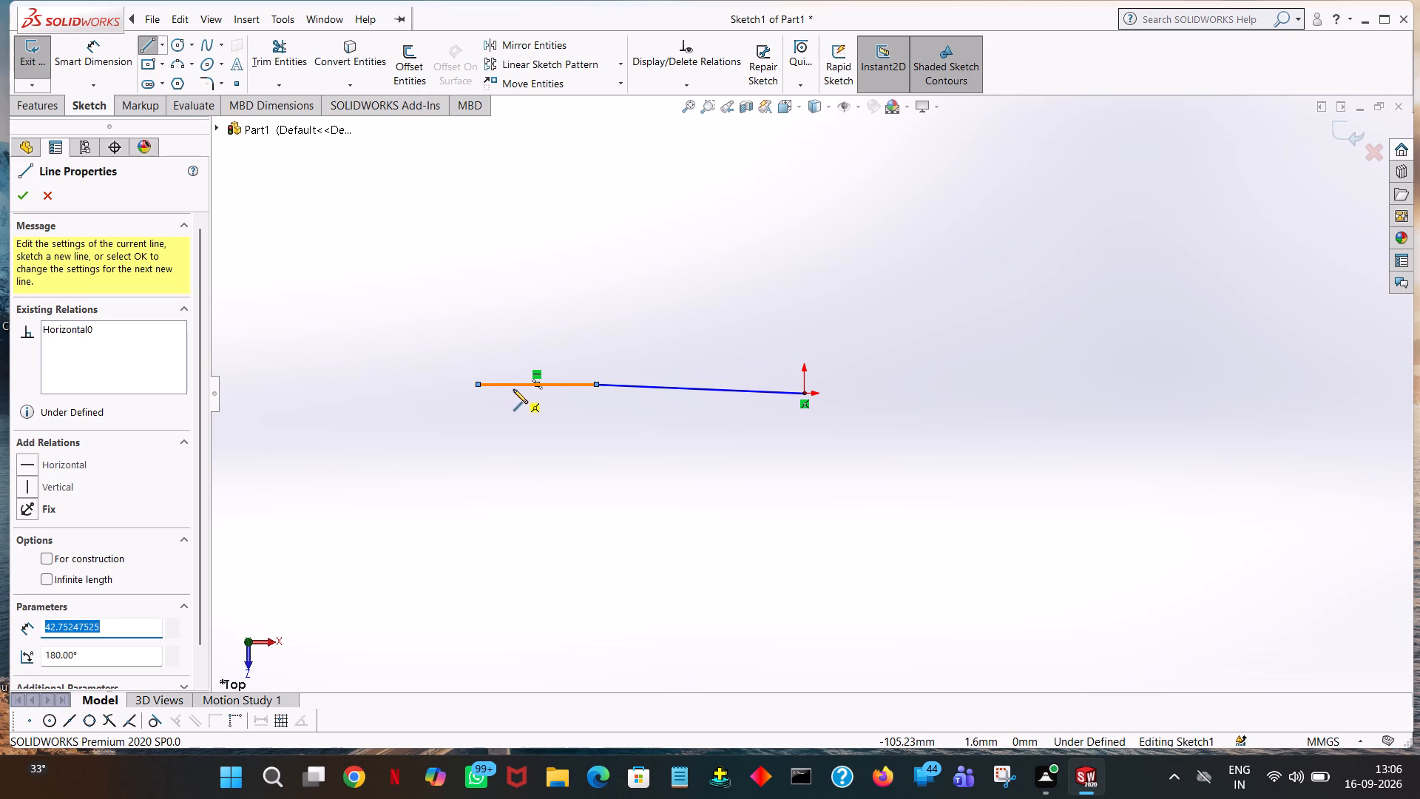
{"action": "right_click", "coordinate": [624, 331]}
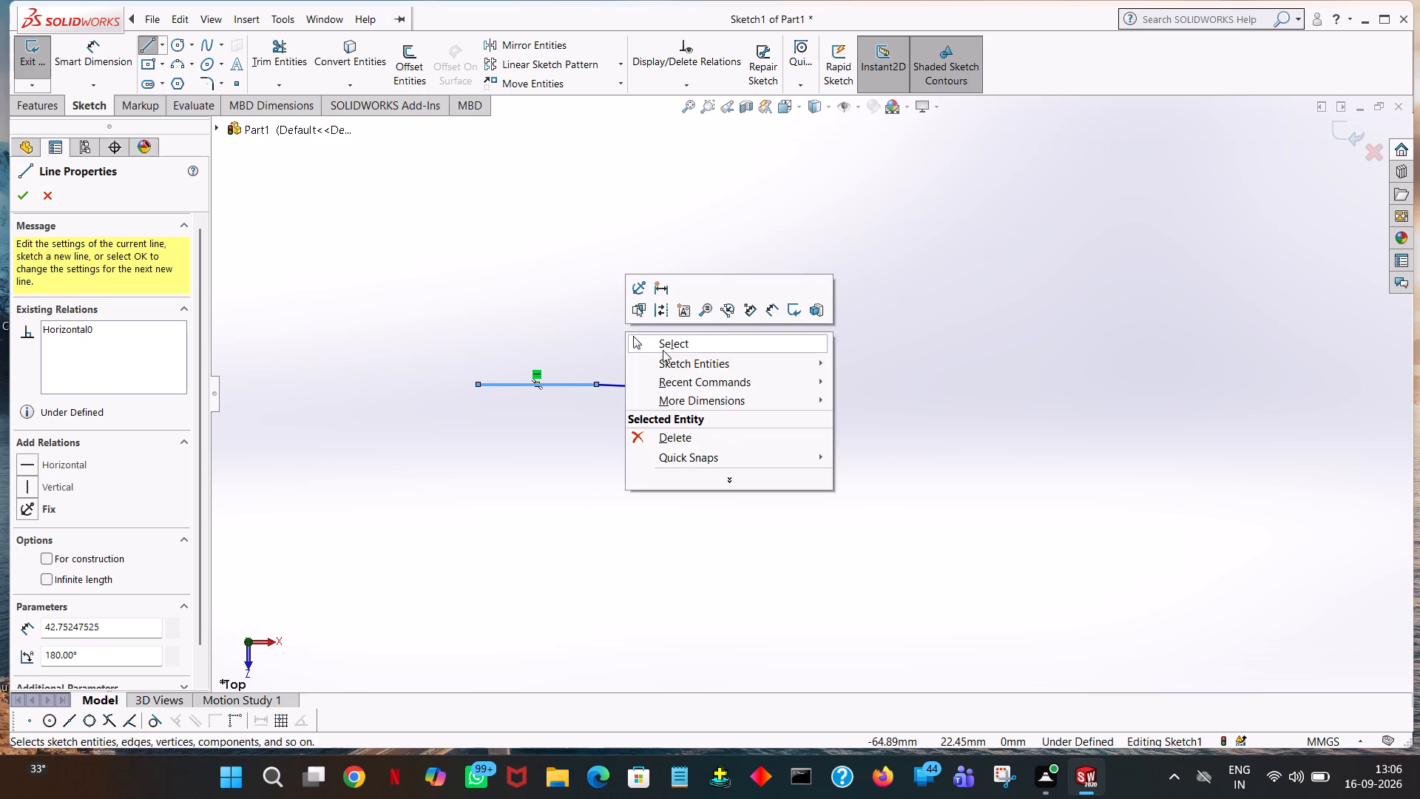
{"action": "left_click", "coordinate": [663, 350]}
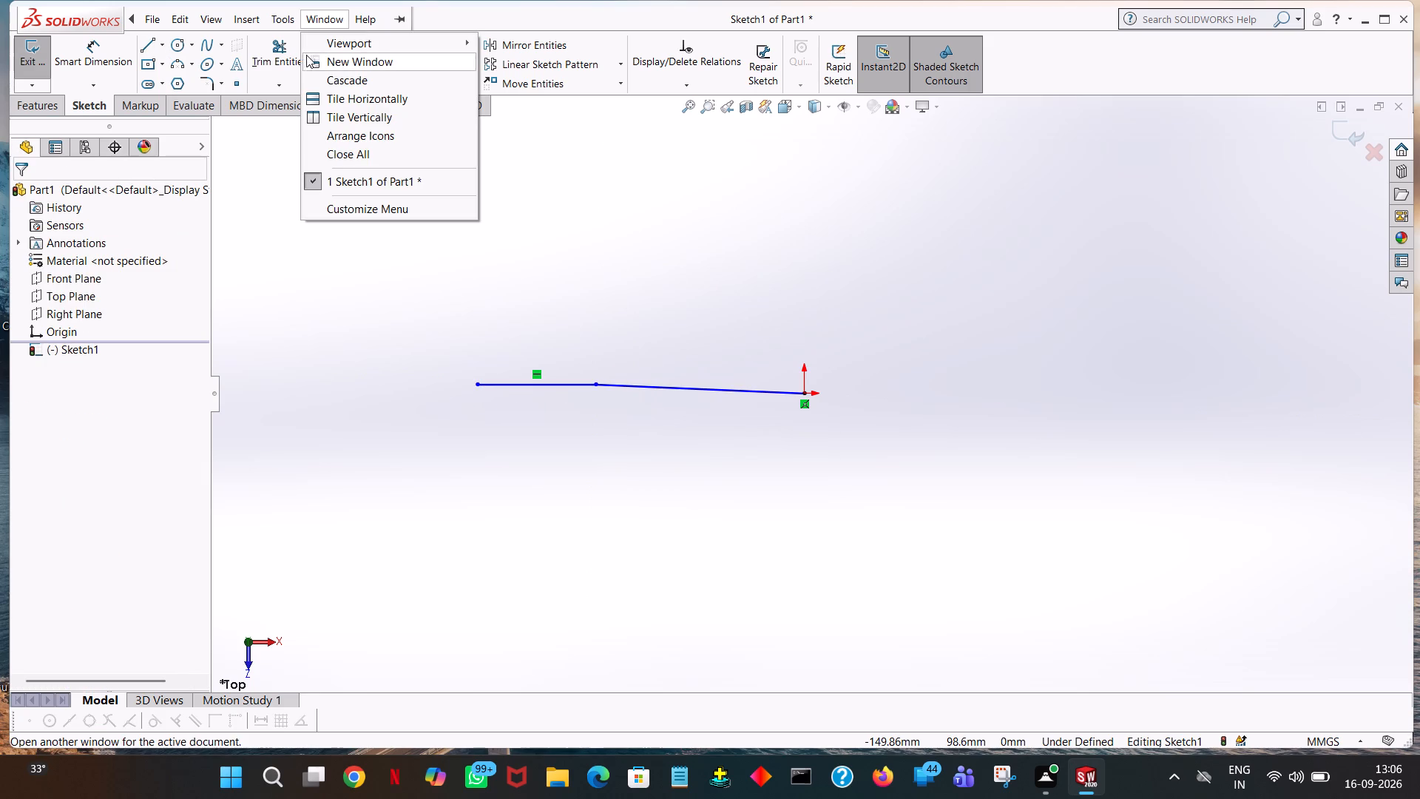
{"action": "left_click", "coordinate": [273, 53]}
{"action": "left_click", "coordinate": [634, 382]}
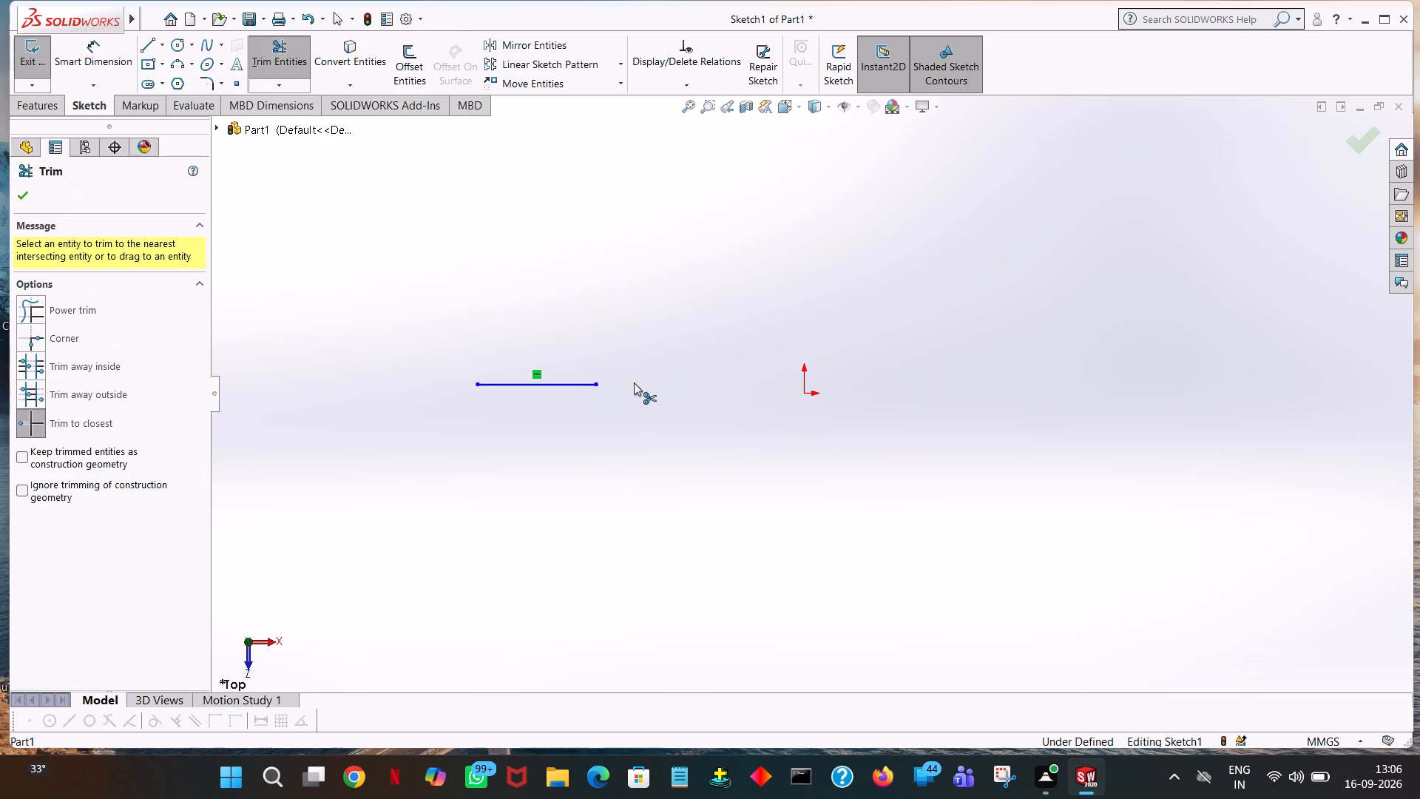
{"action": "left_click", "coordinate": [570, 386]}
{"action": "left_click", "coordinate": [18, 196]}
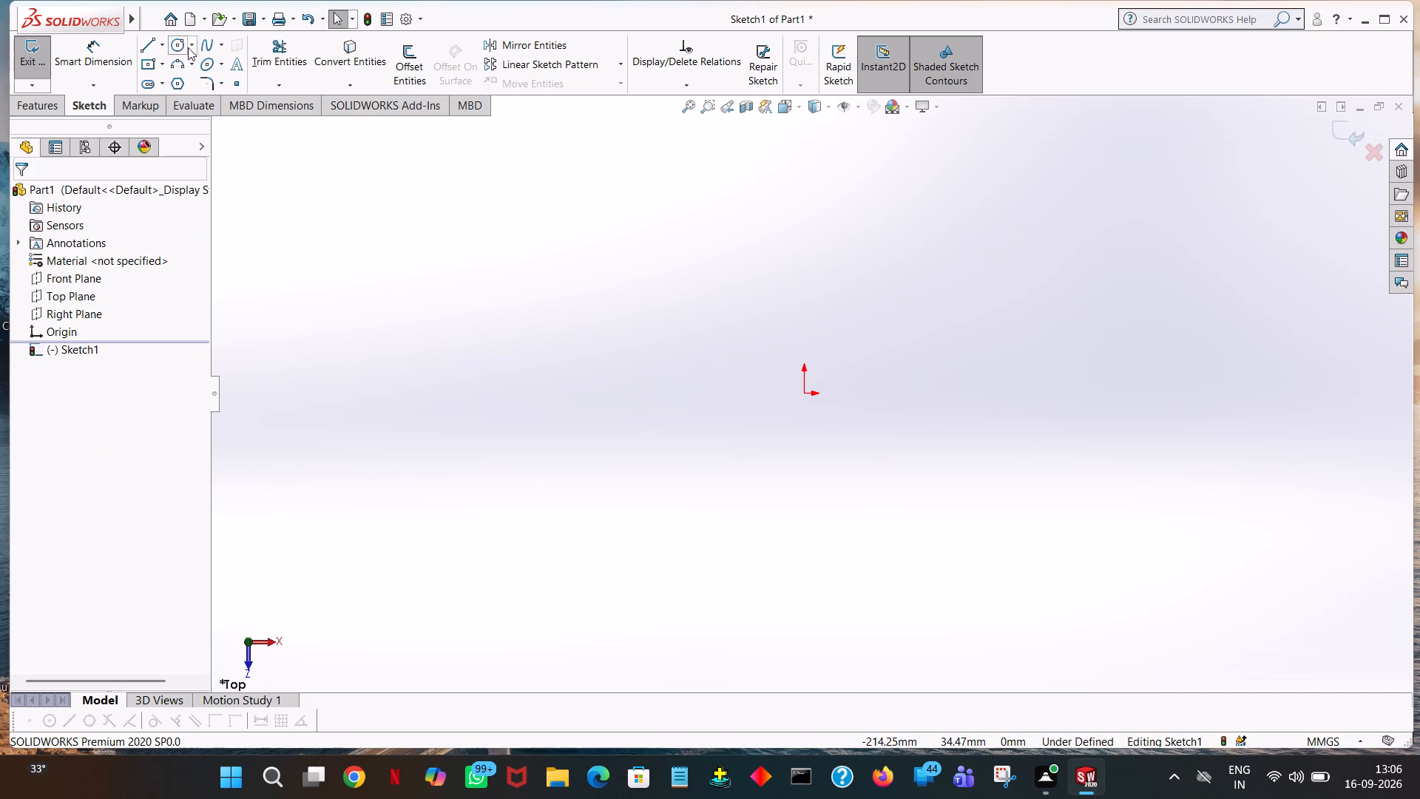
Sketch a horizontal line from the origin in the negative X direction with a length of 52.50-31.50 mm.
{"action": "left_click", "coordinate": [143, 44]}
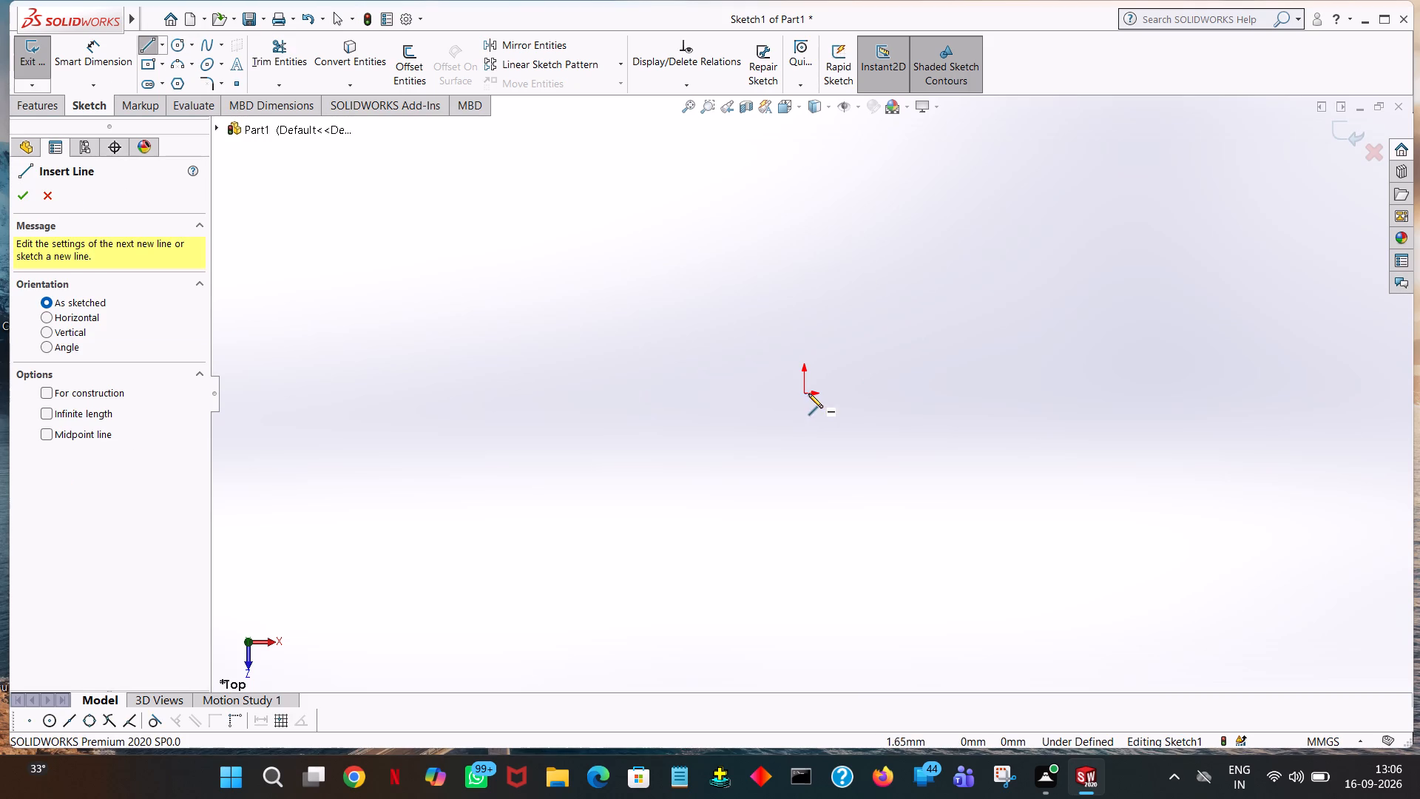
{"action": "left_click", "coordinate": [805, 393]}
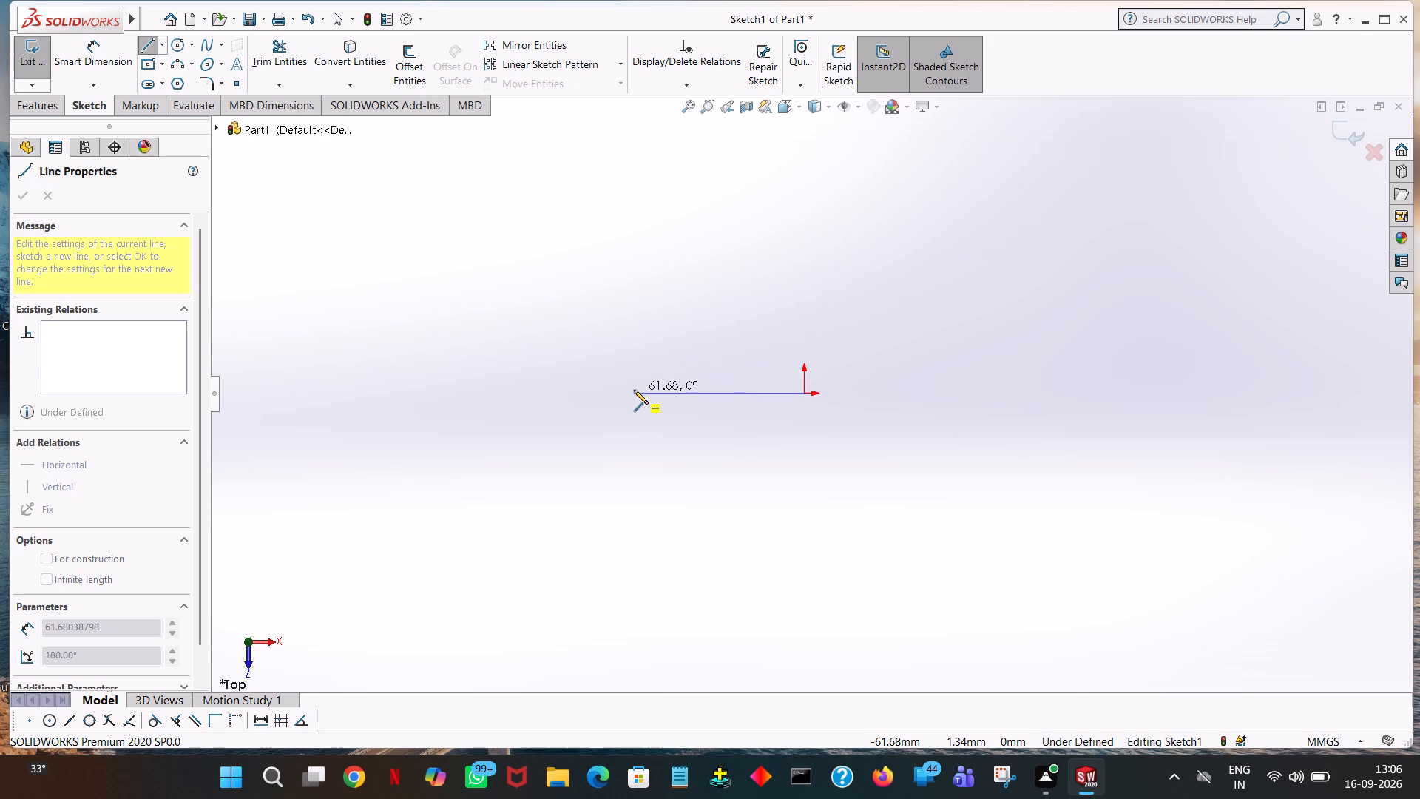
{"action": "left_click", "coordinate": [634, 390]}
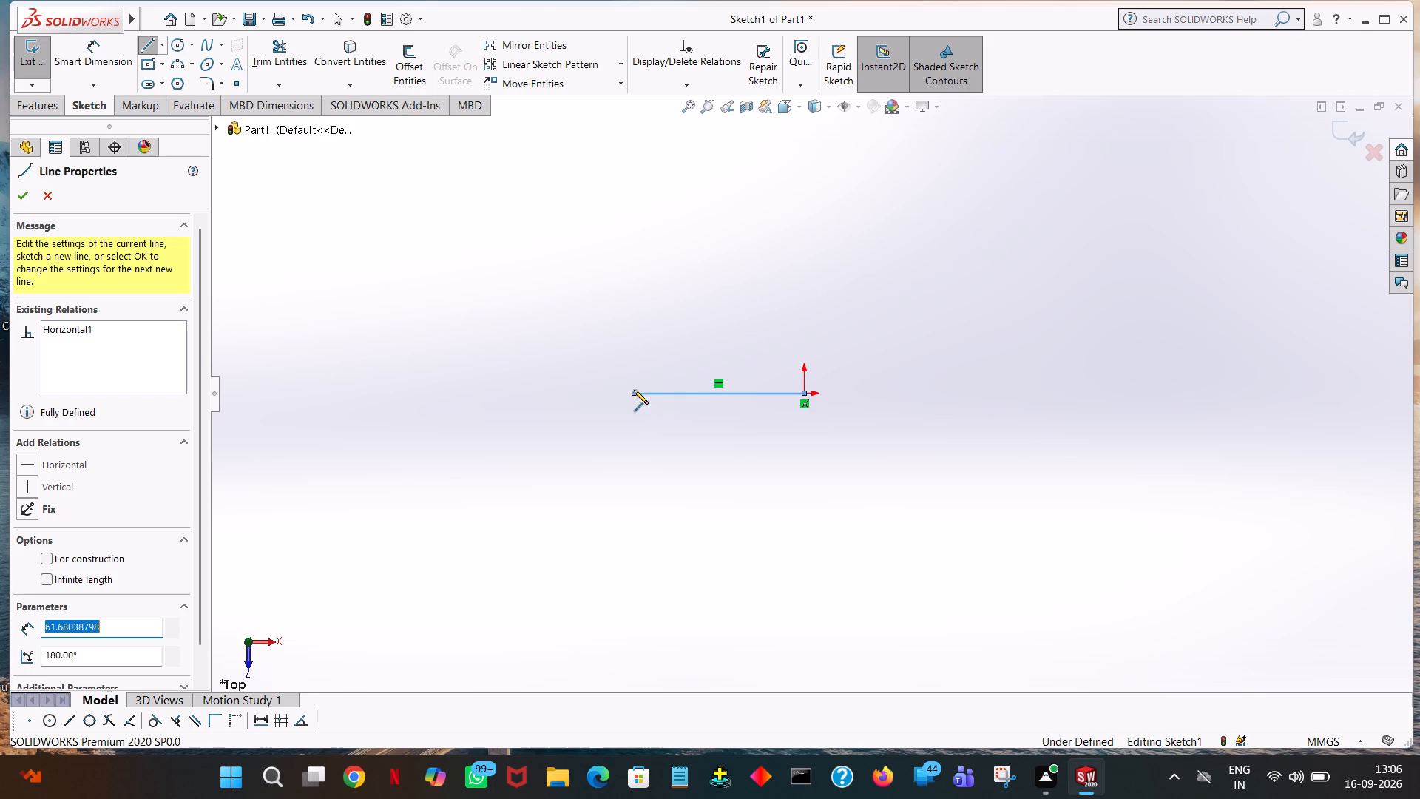
{"action": "type", "text": "52.50"}
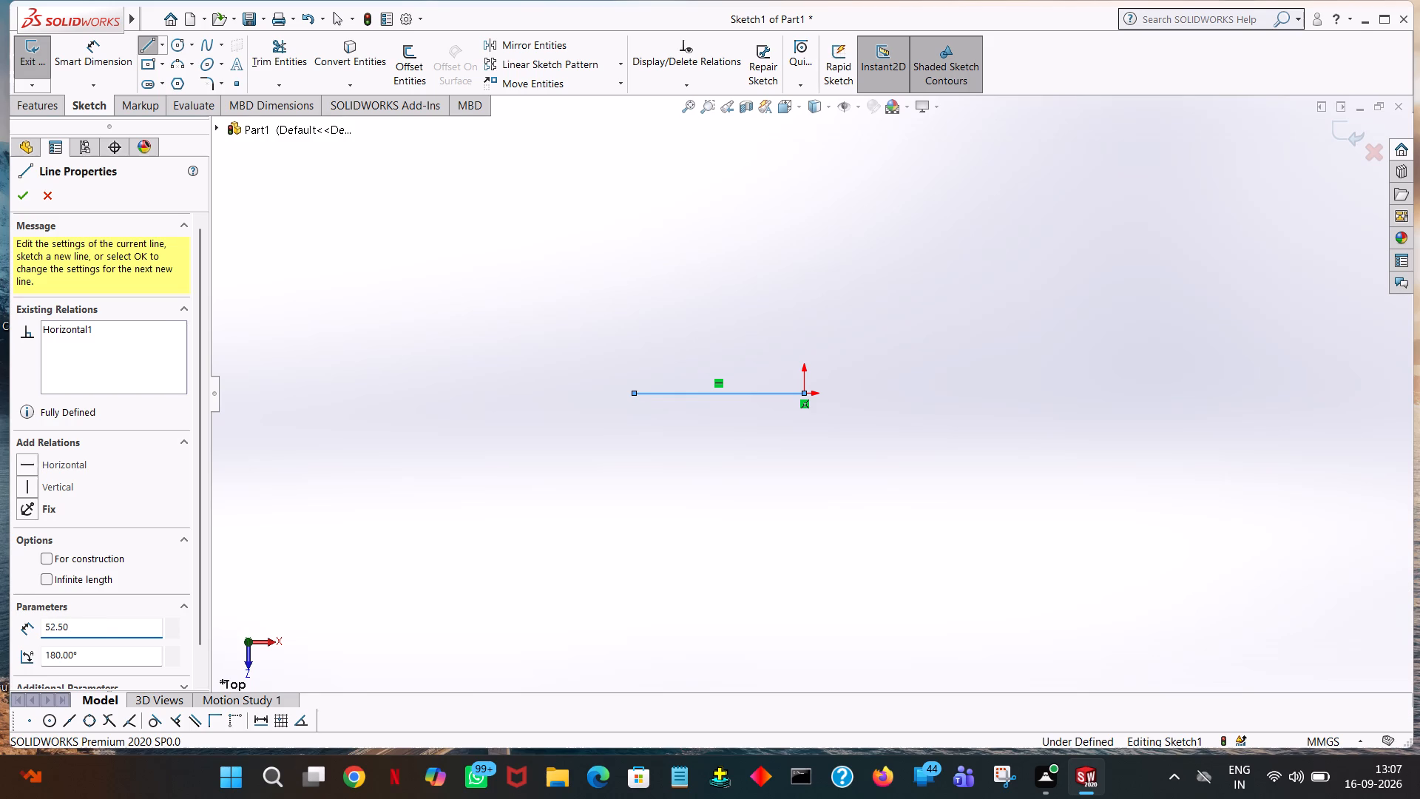
{"action": "key", "text": "minus"}
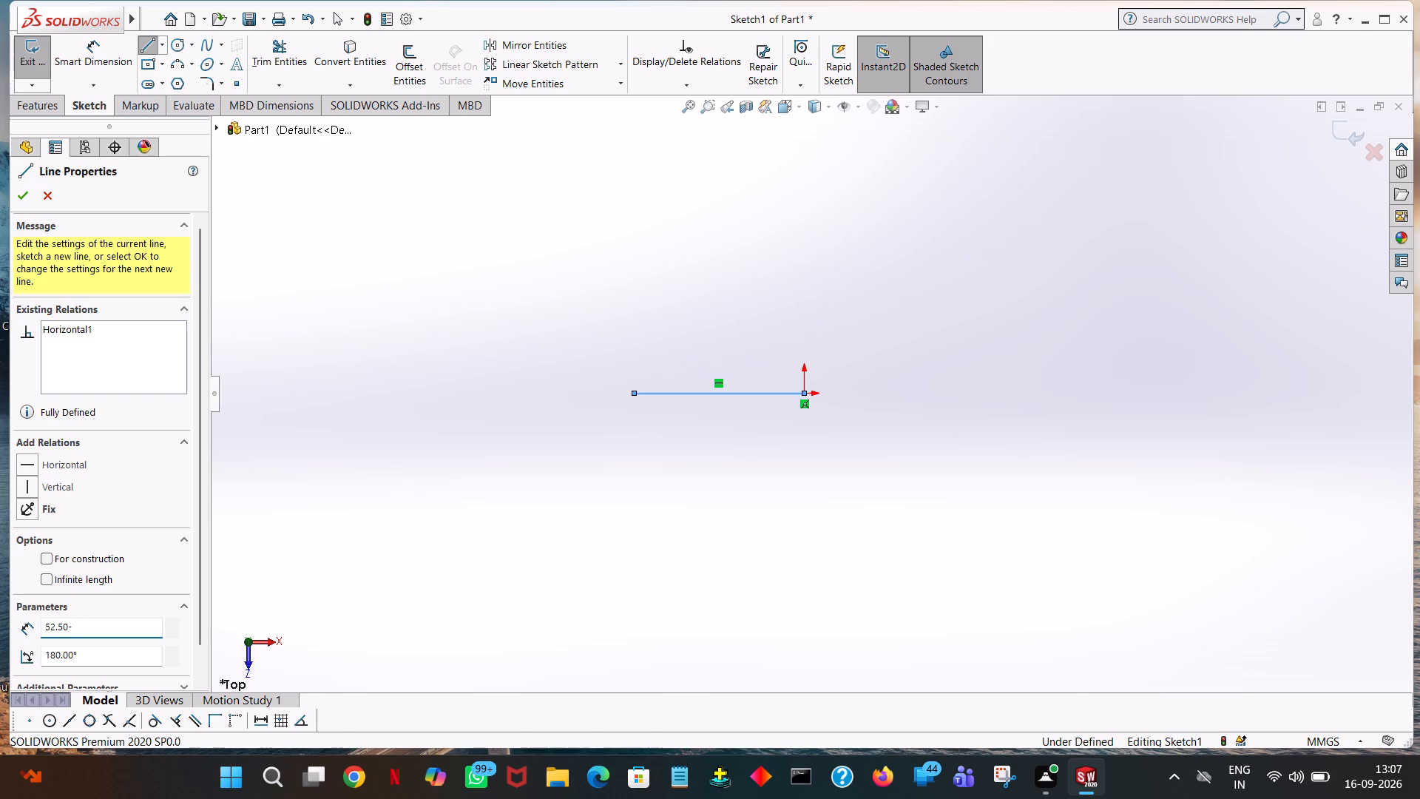
{"action": "type", "text": "31"}
{"action": "type", "text": ".50"}
{"action": "key", "text": "Return"}
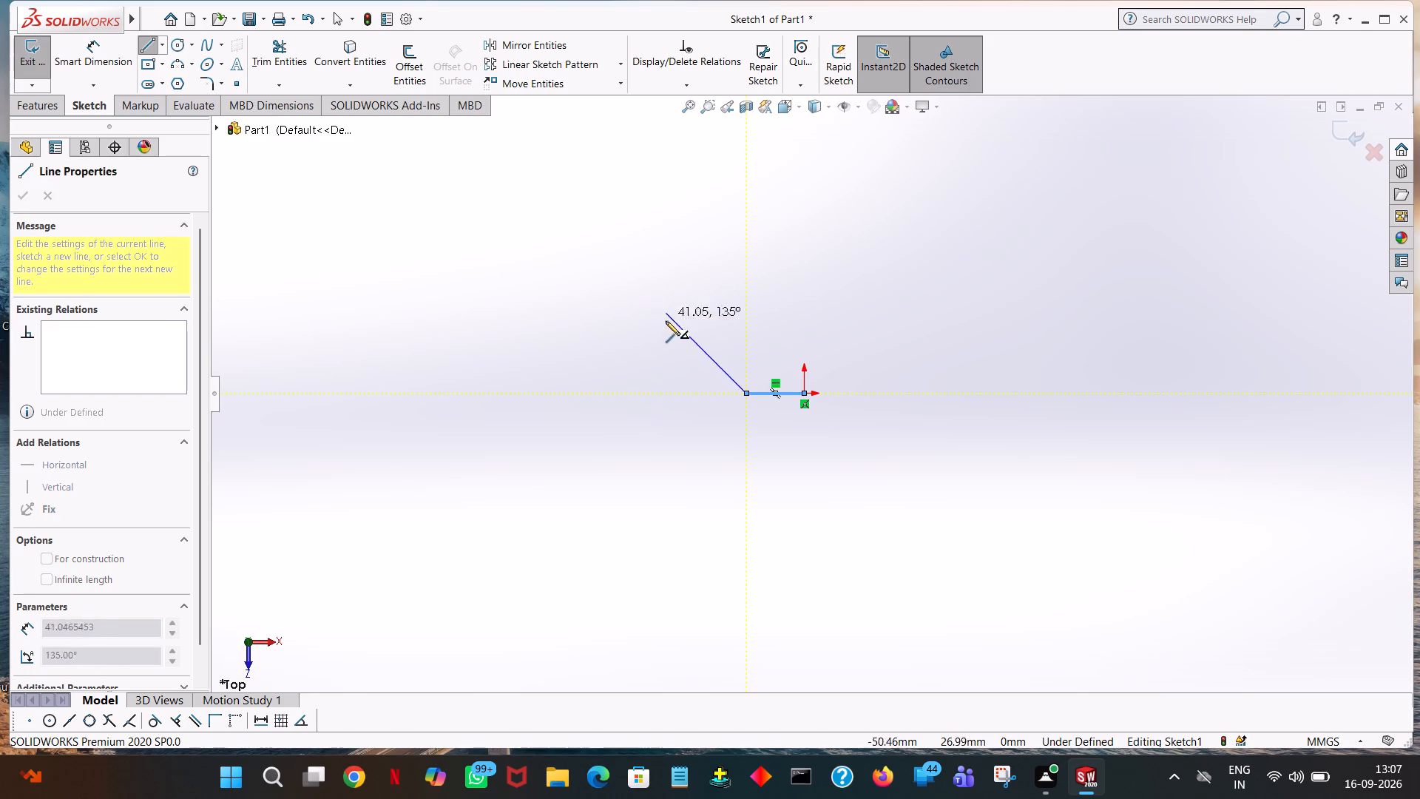
{"action": "right_click", "coordinate": [674, 334]}
{"action": "left_click", "coordinate": [743, 346]}
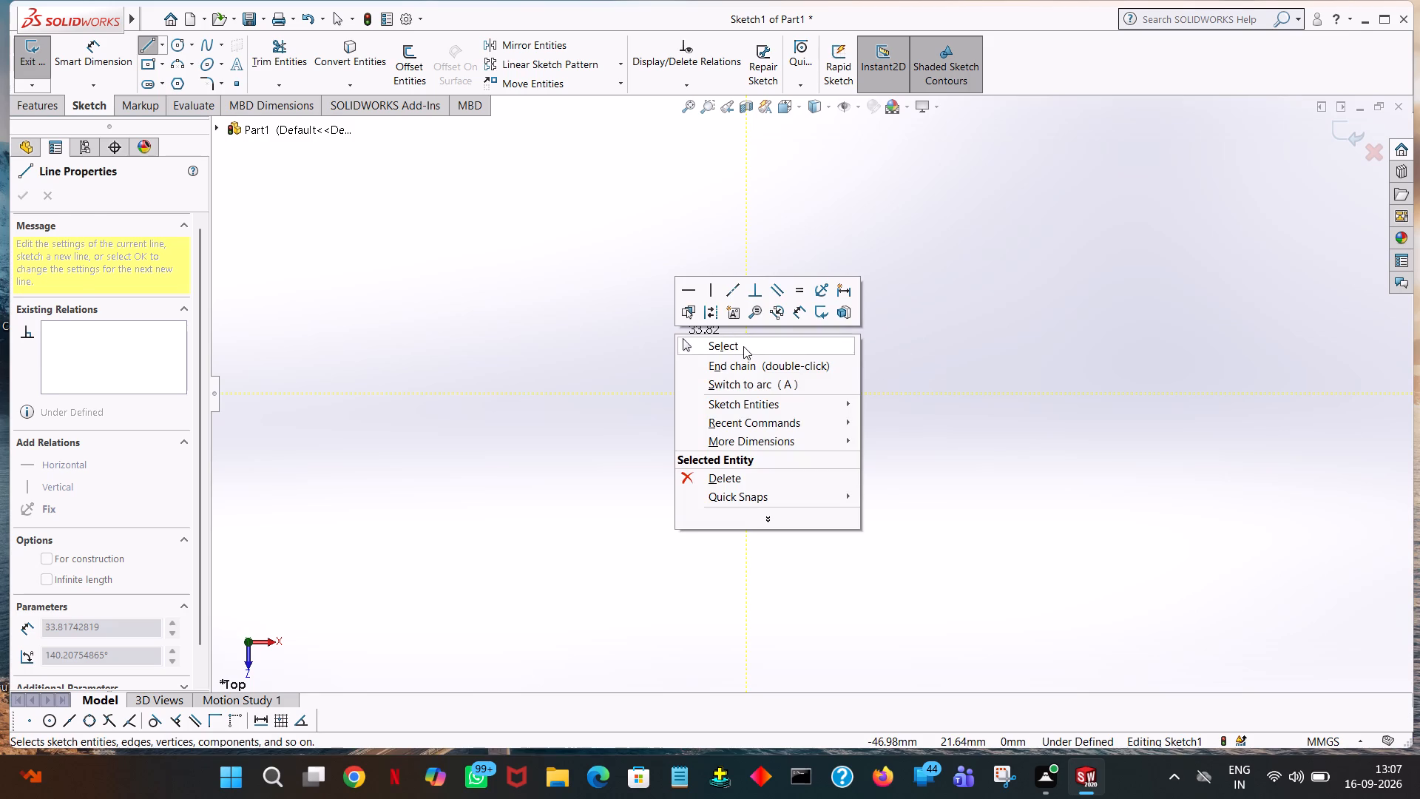
Sketch a 31.50 mm horizontal line from the origin in the positive X direction.
{"action": "left_click", "coordinate": [143, 49]}
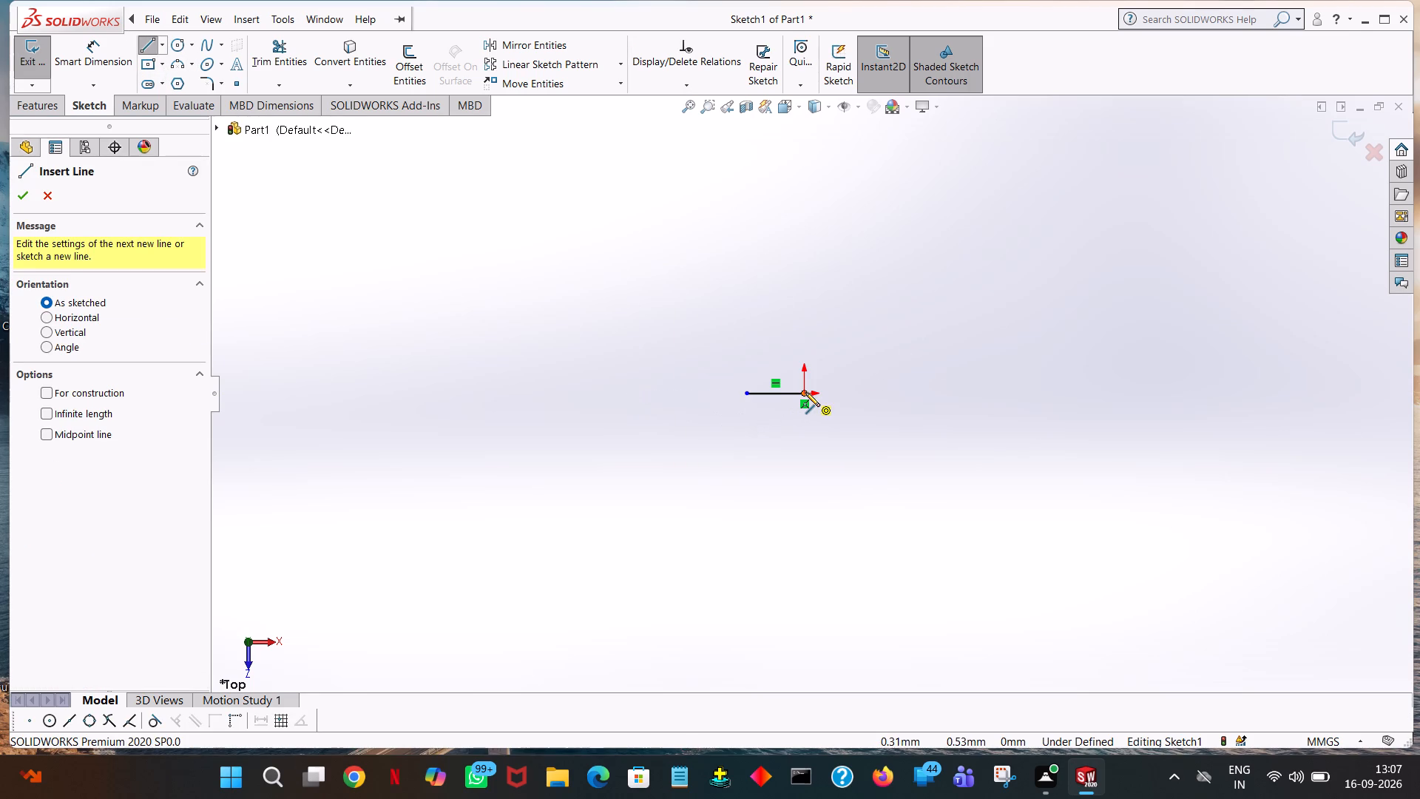
{"action": "left_click", "coordinate": [807, 393]}
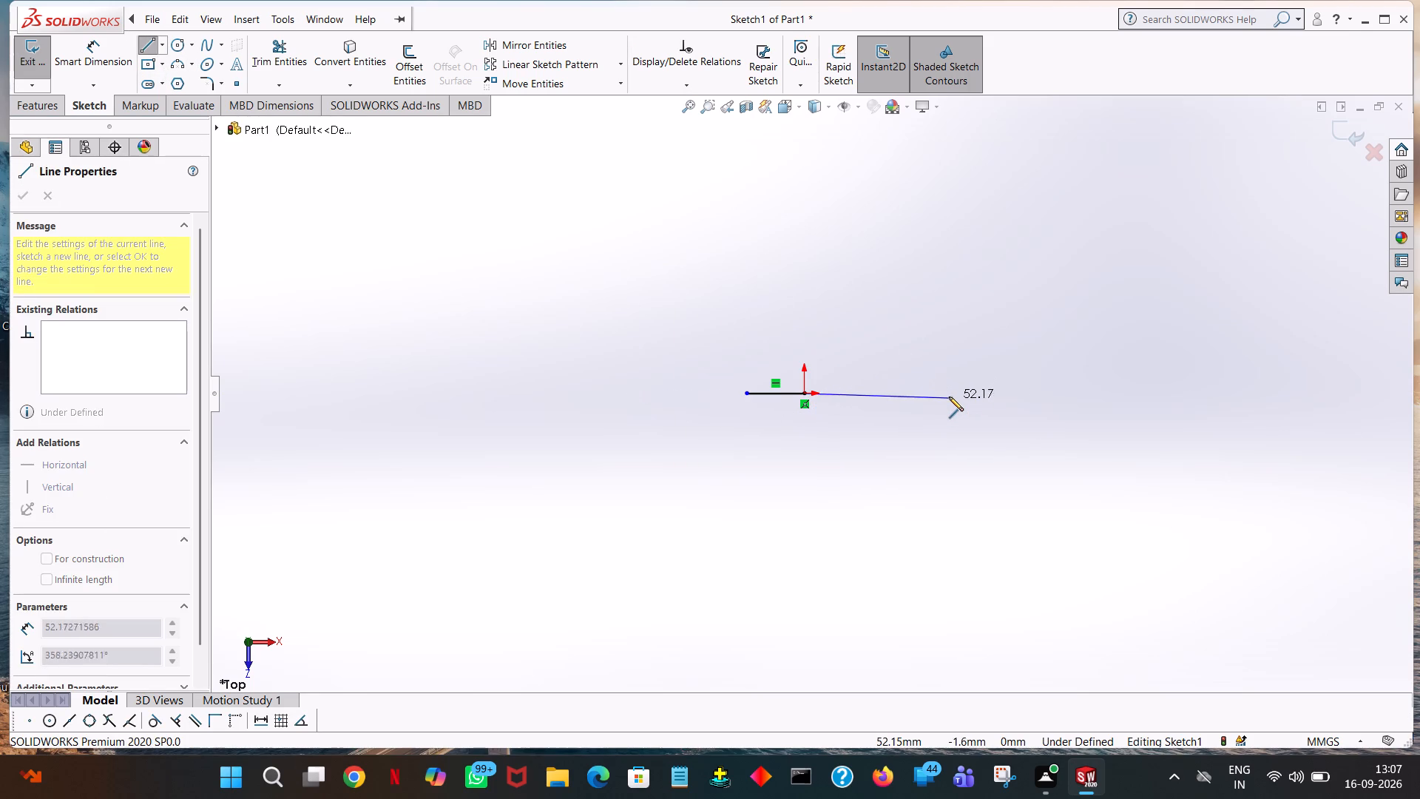
{"action": "left_click", "coordinate": [950, 397]}
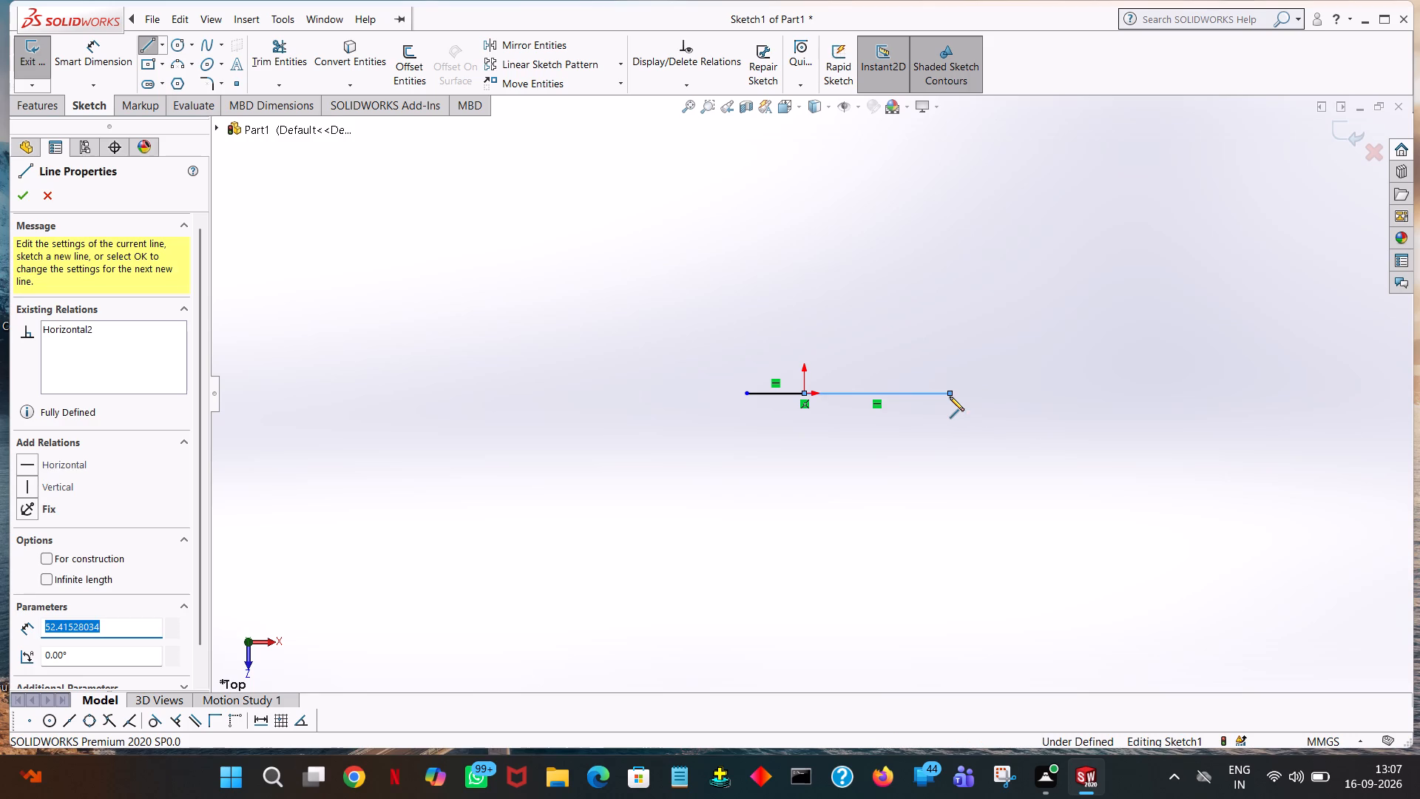
{"action": "type", "text": "31.50"}
{"action": "key", "text": "Return"}
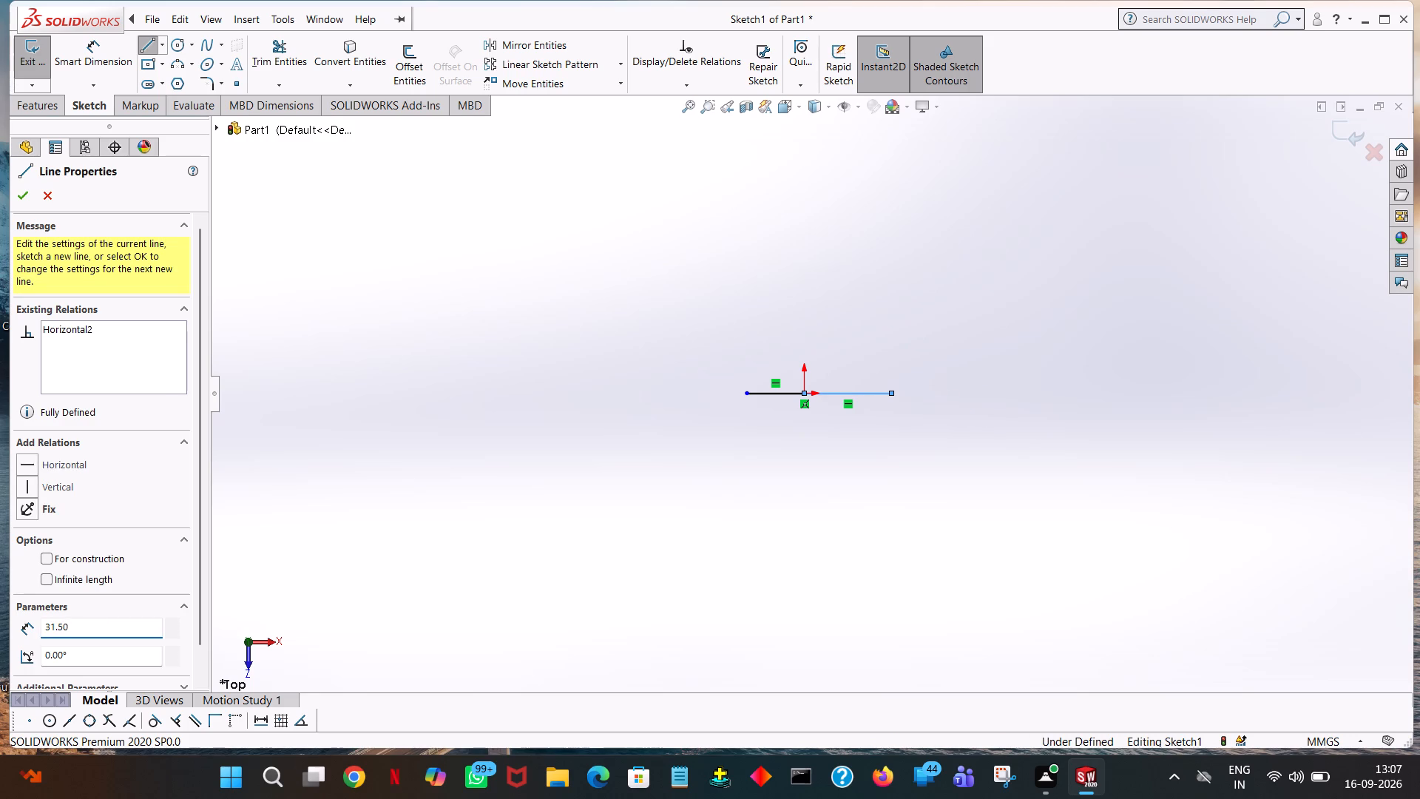
{"action": "right_click", "coordinate": [949, 397]}
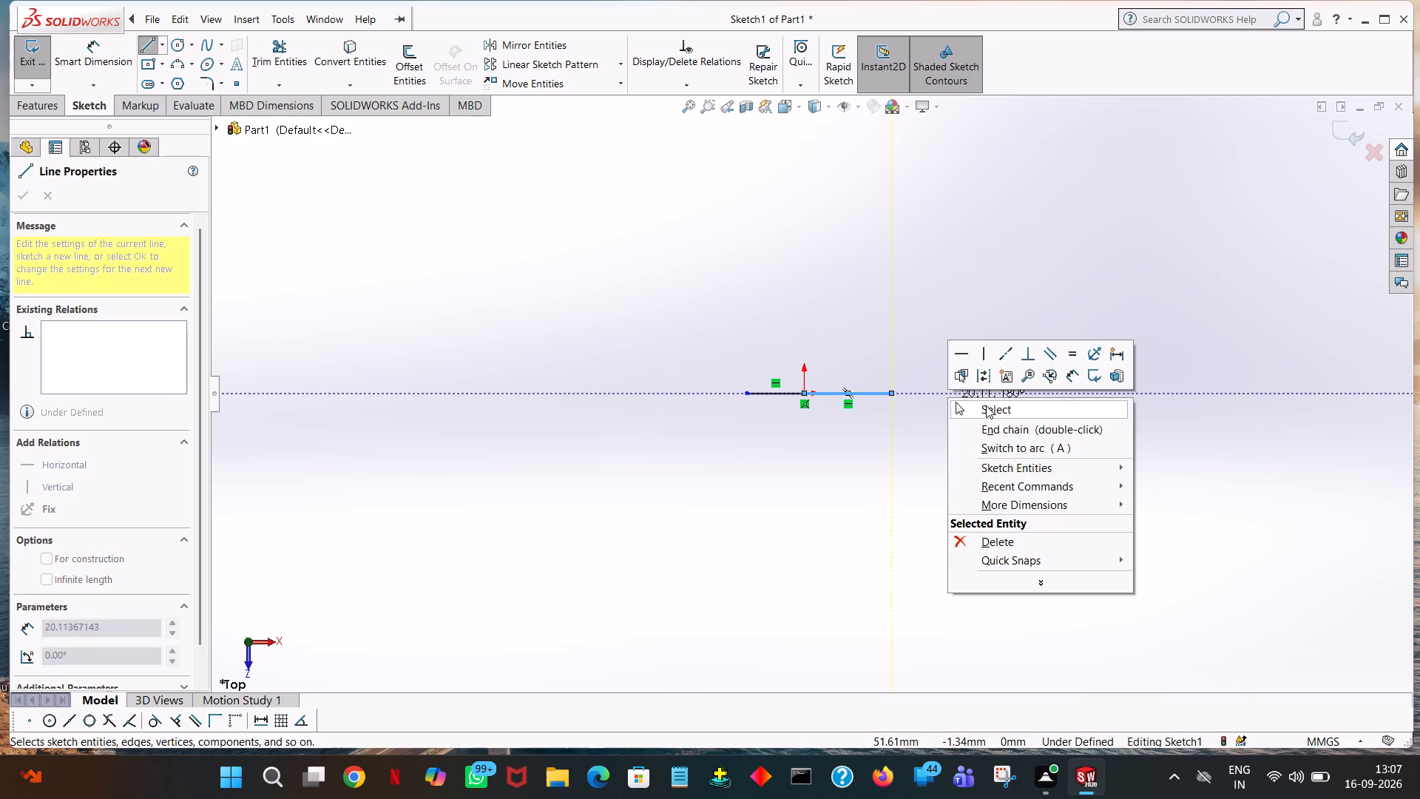
{"action": "left_click", "coordinate": [986, 405]}
{"action": "left_click", "coordinate": [835, 329]}
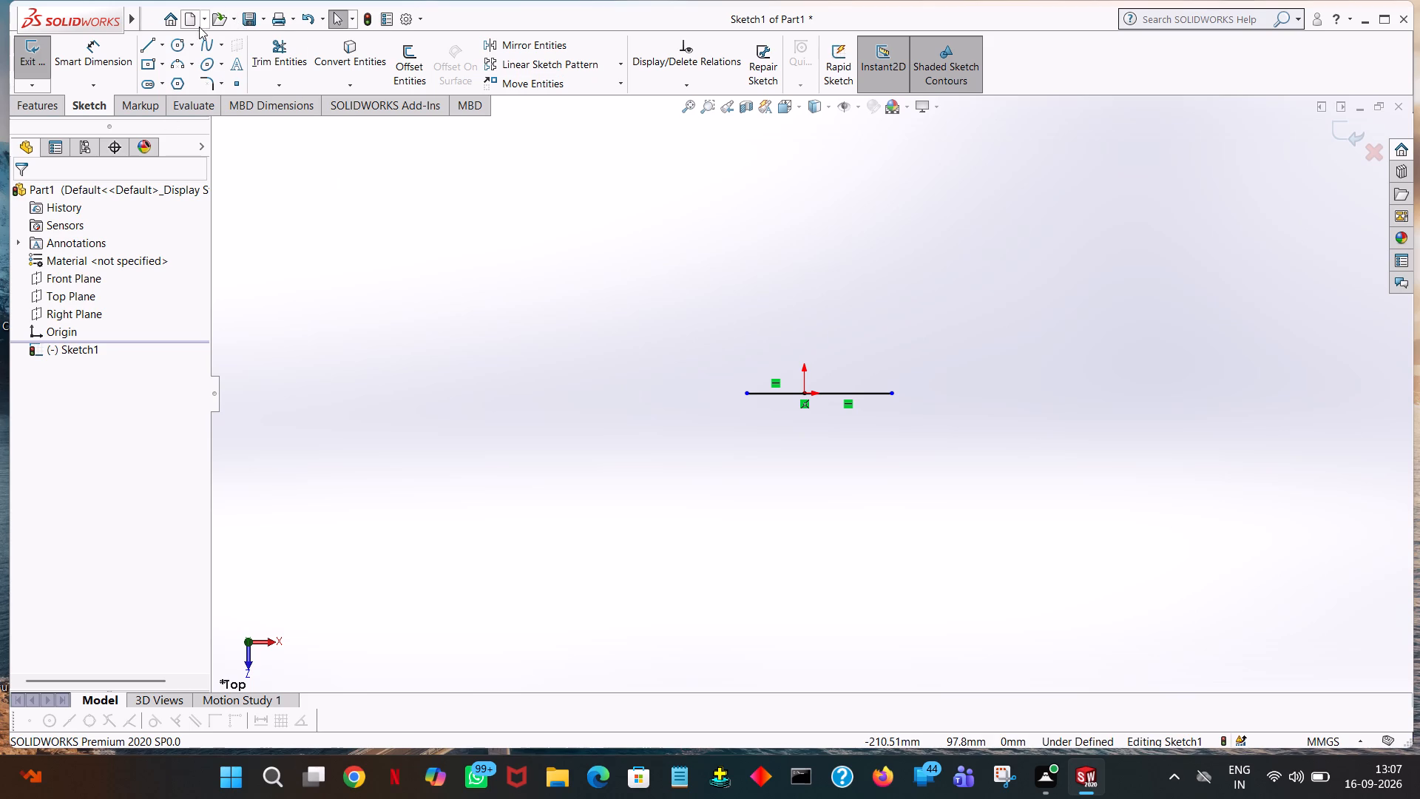
Sketch a circle of radius 11.5 mm centred on the free end of the 31.50 mm line.
{"action": "left_click", "coordinate": [176, 46]}
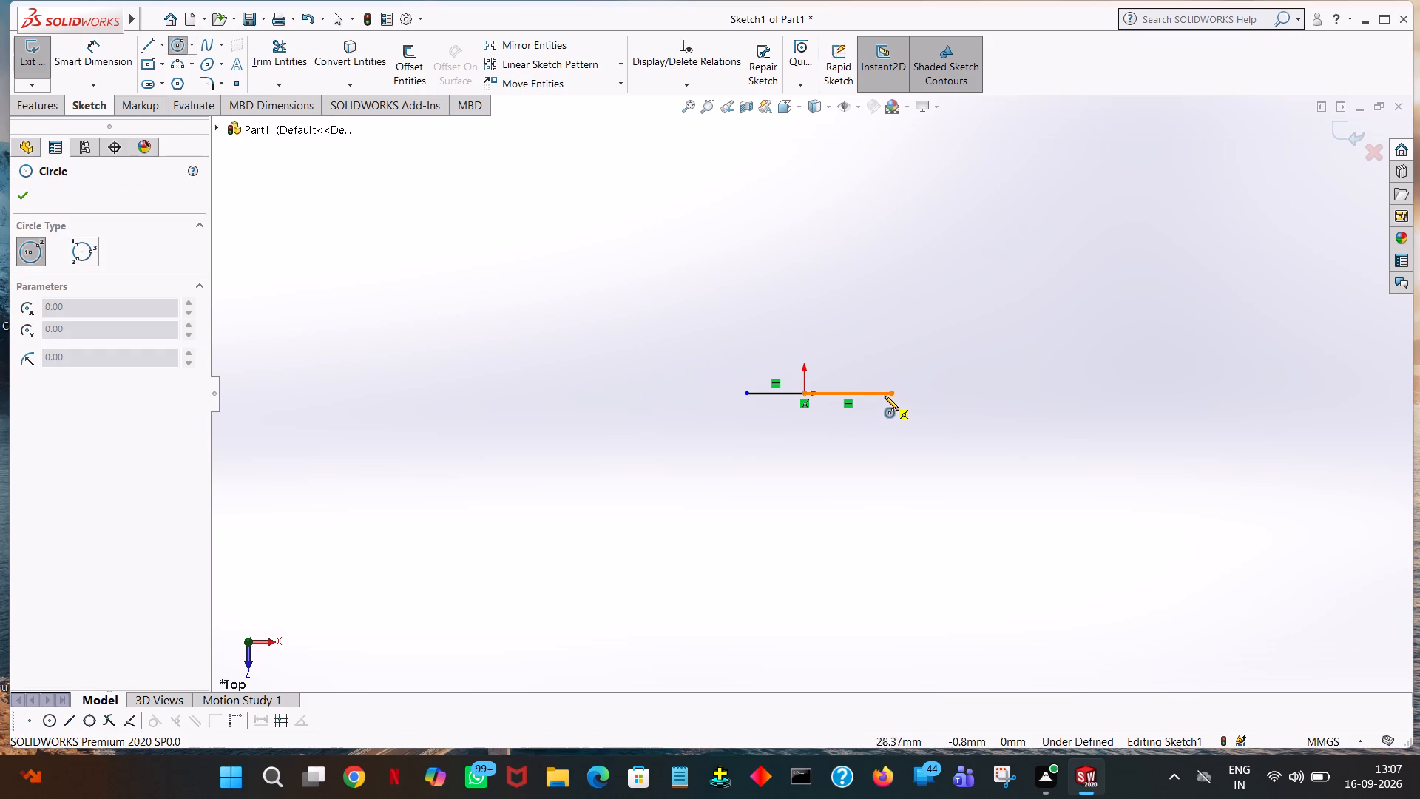
{"action": "left_click", "coordinate": [891, 393]}
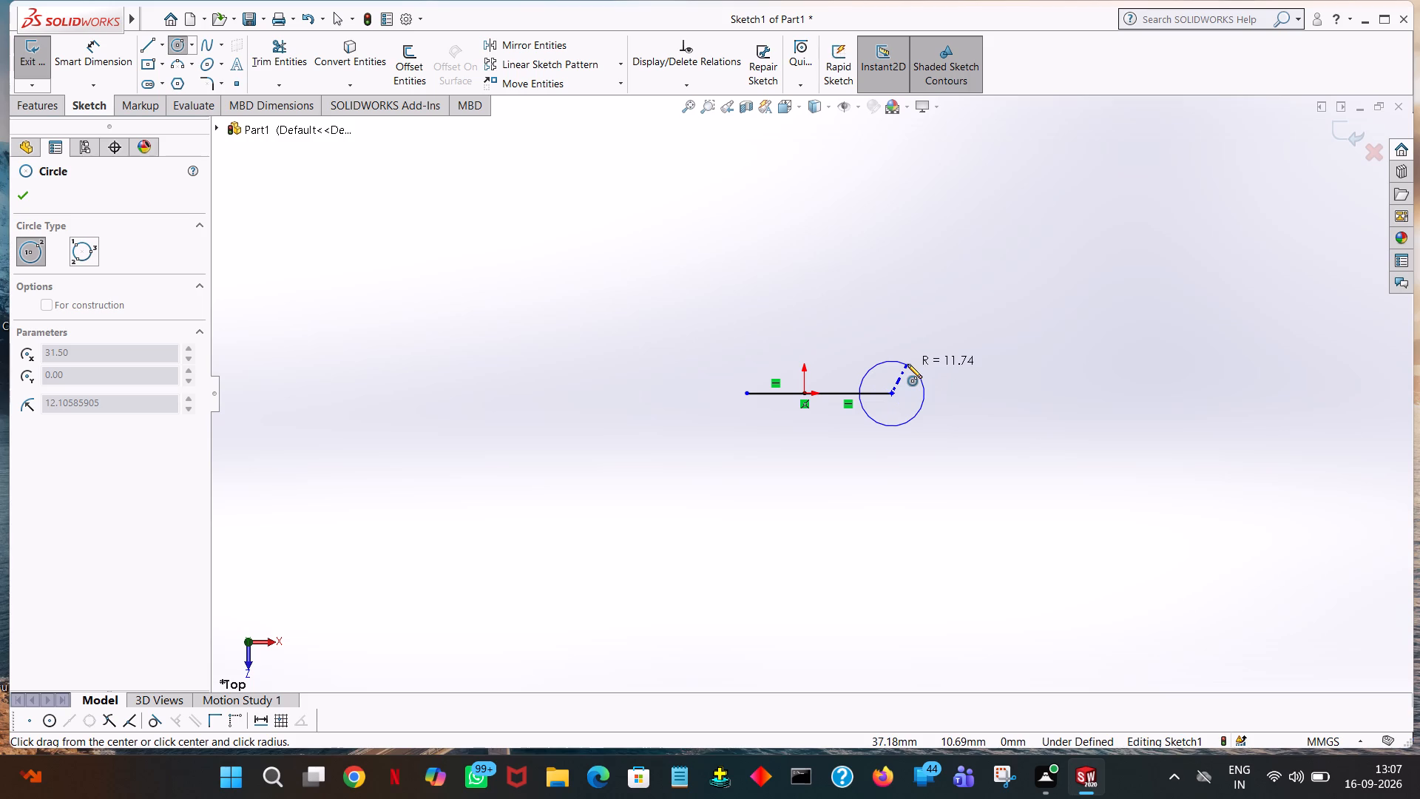
{"action": "left_click", "coordinate": [907, 364]}
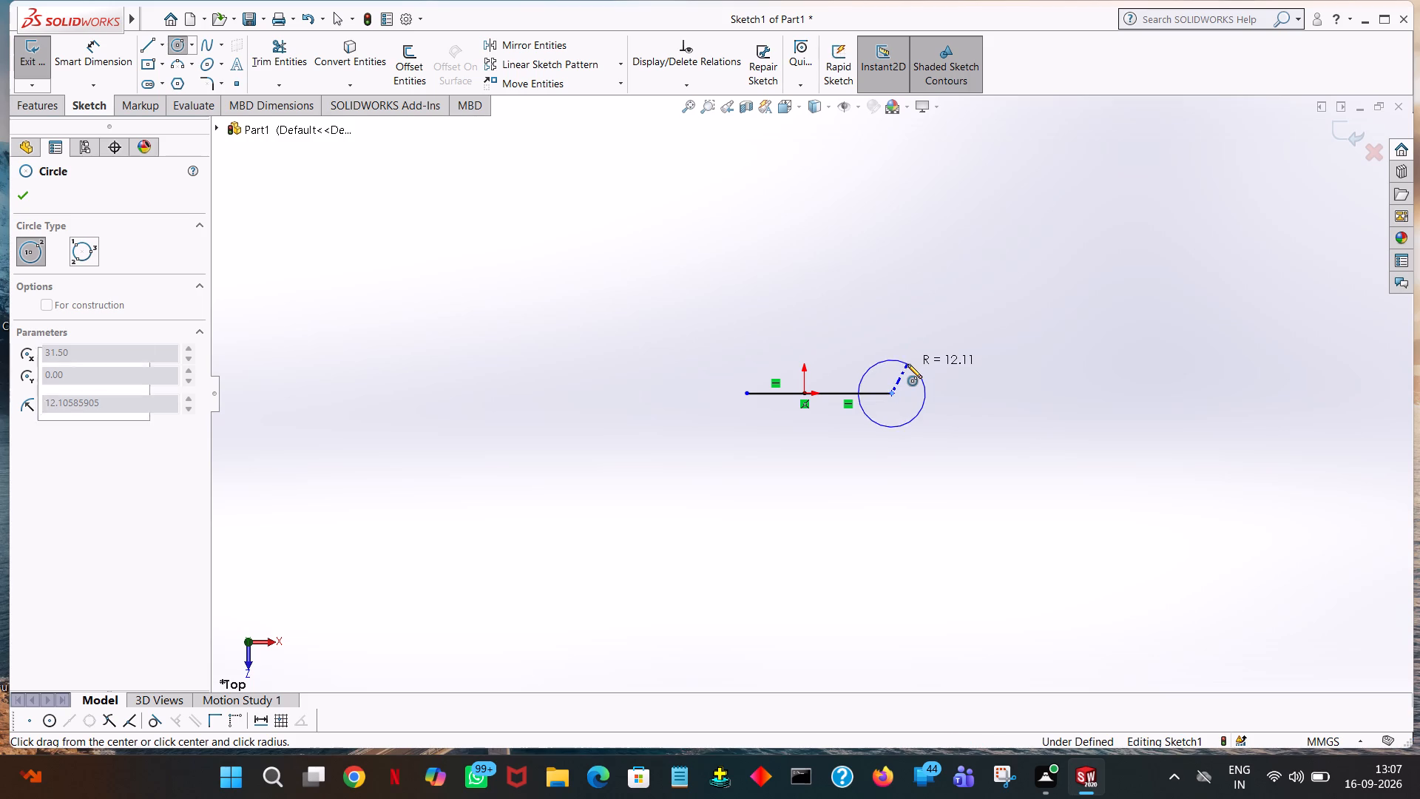
{"action": "type", "text": "11.5"}
{"action": "key", "text": "Return"}
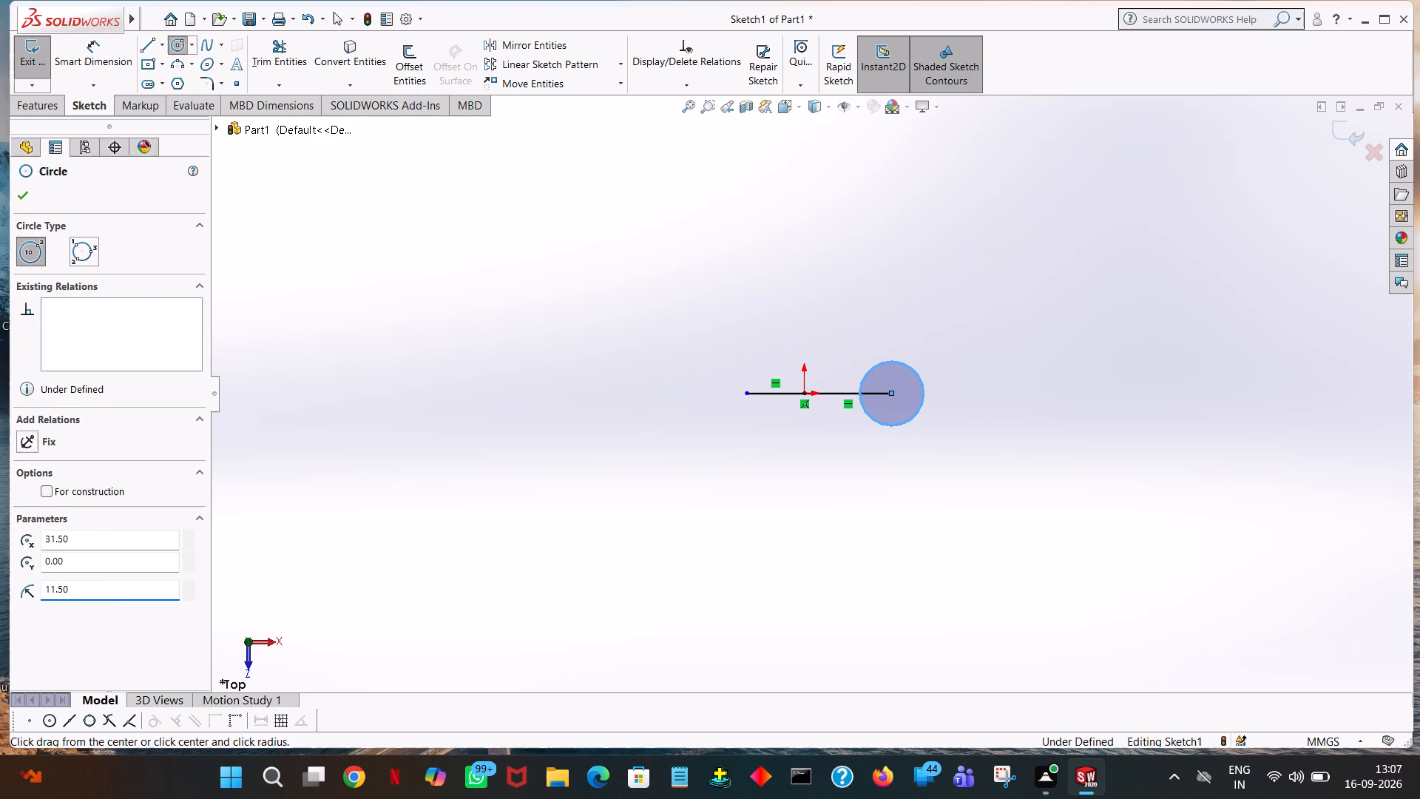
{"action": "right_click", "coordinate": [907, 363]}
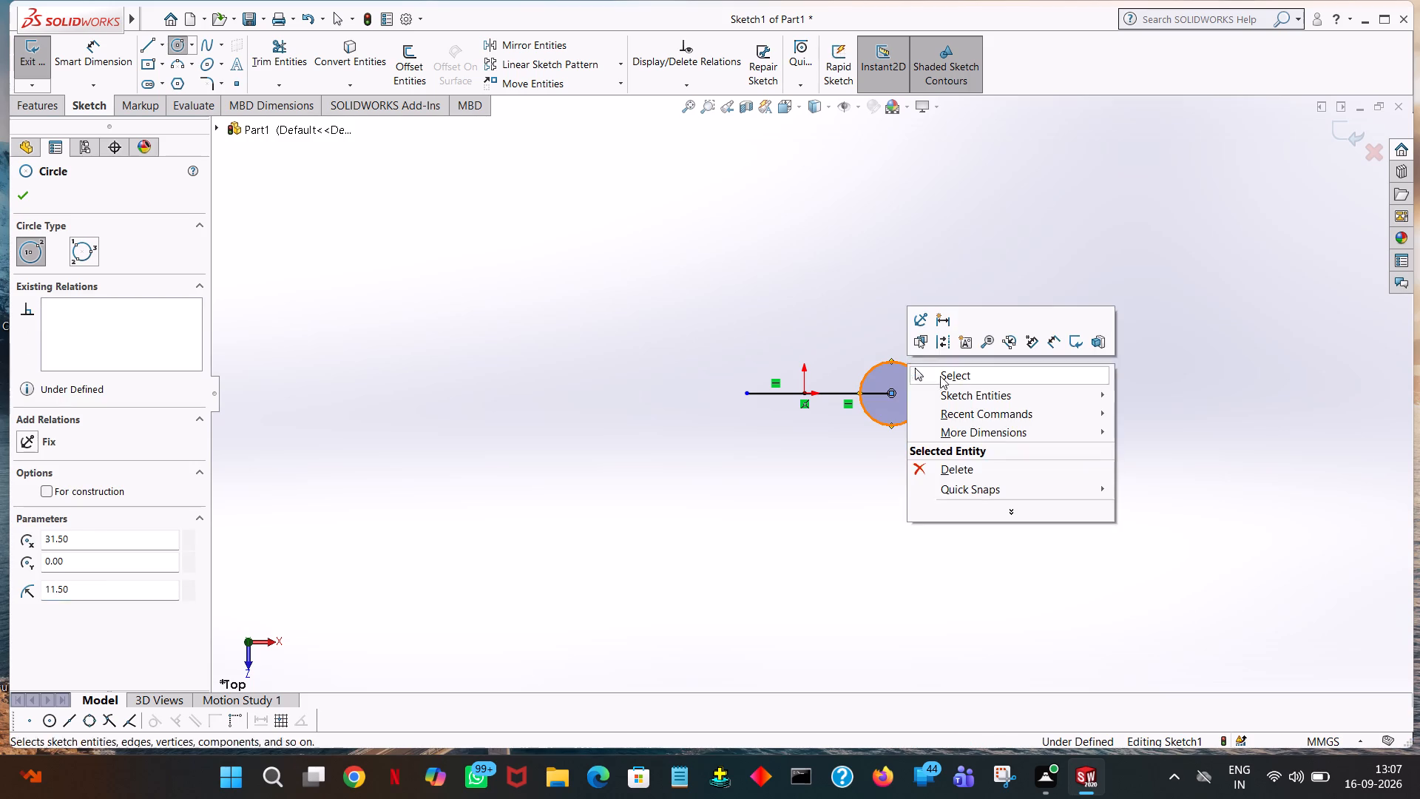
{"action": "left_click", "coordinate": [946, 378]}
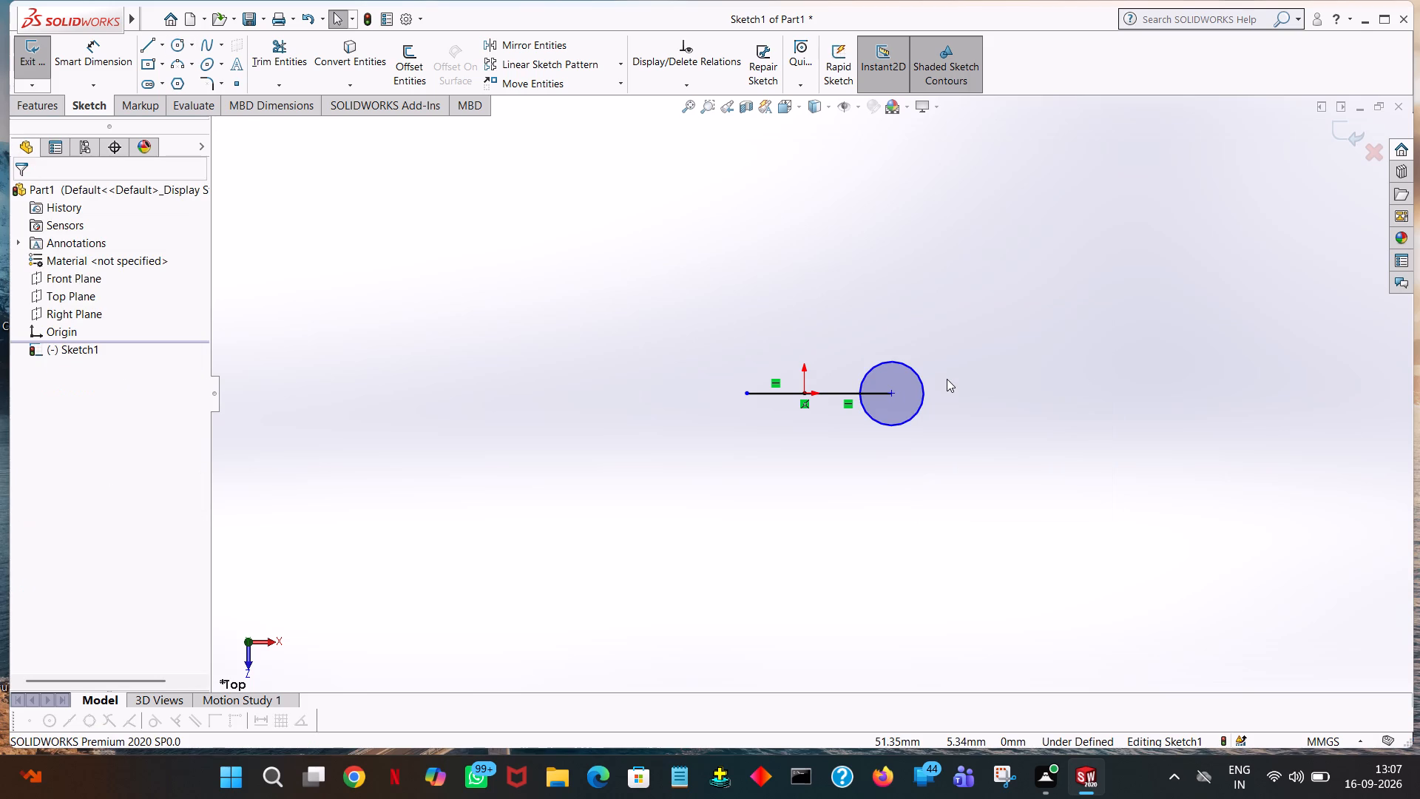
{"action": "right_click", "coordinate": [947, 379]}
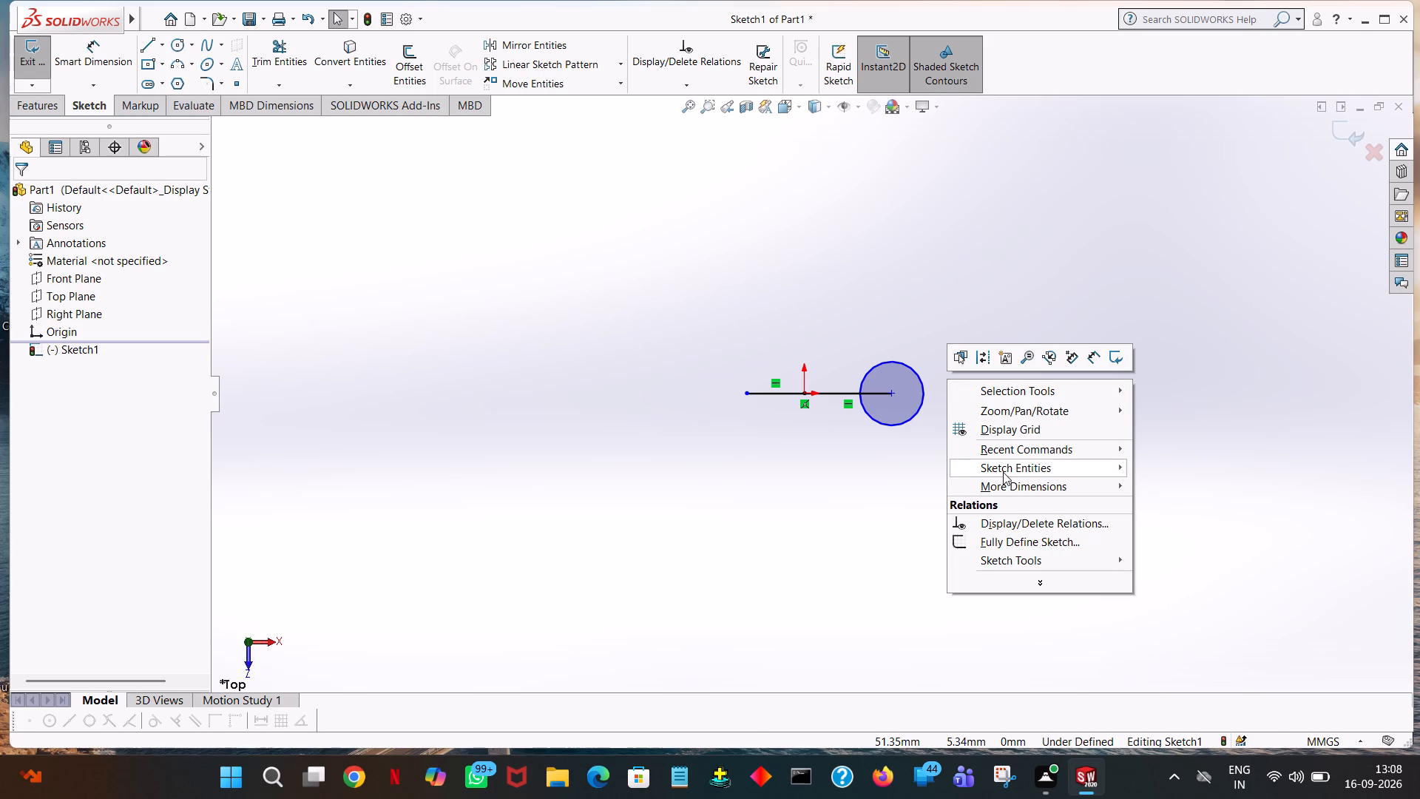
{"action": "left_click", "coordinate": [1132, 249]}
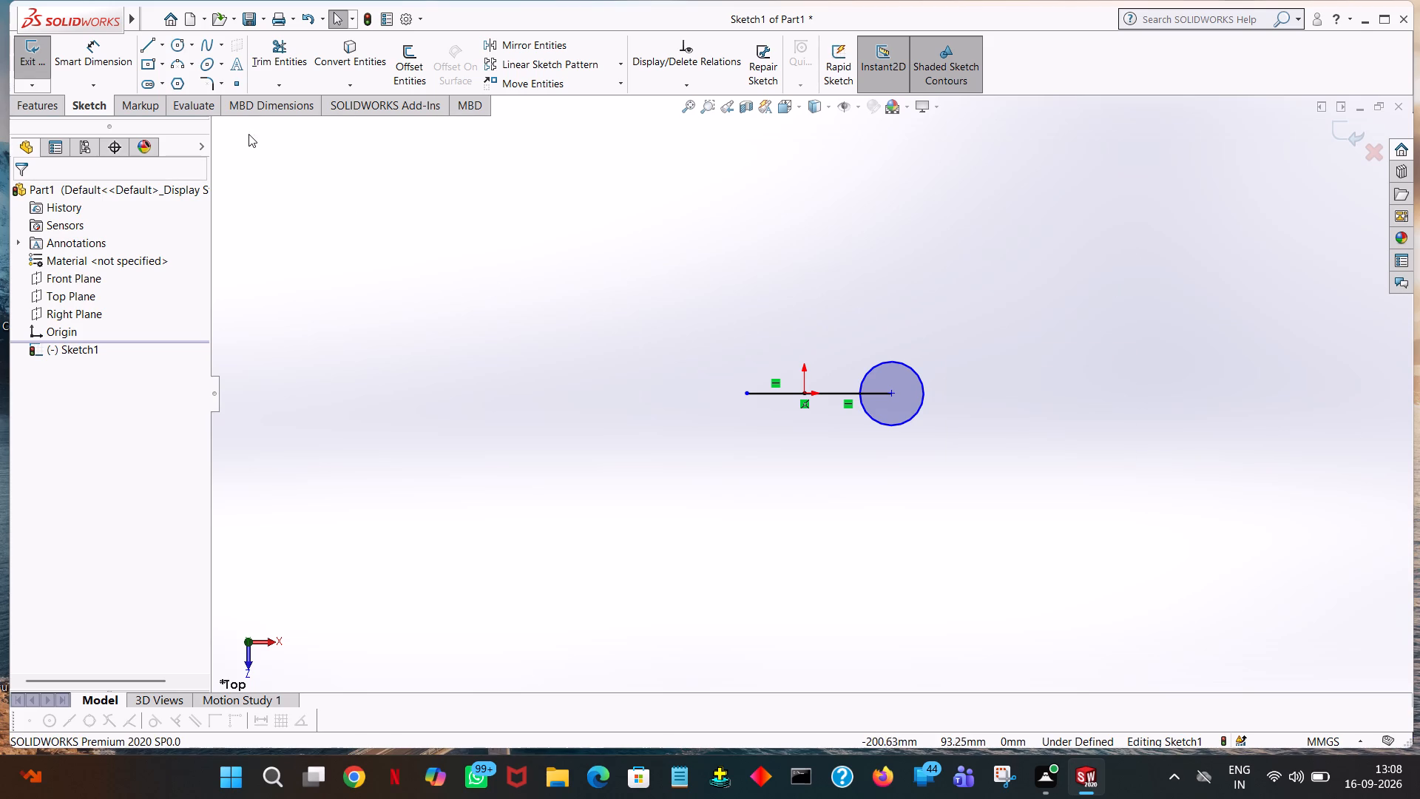
Sketch a vertical line upward from the free end of the negative-X line with a length of 32.50-6.5 mm.
{"action": "left_click", "coordinate": [144, 53]}
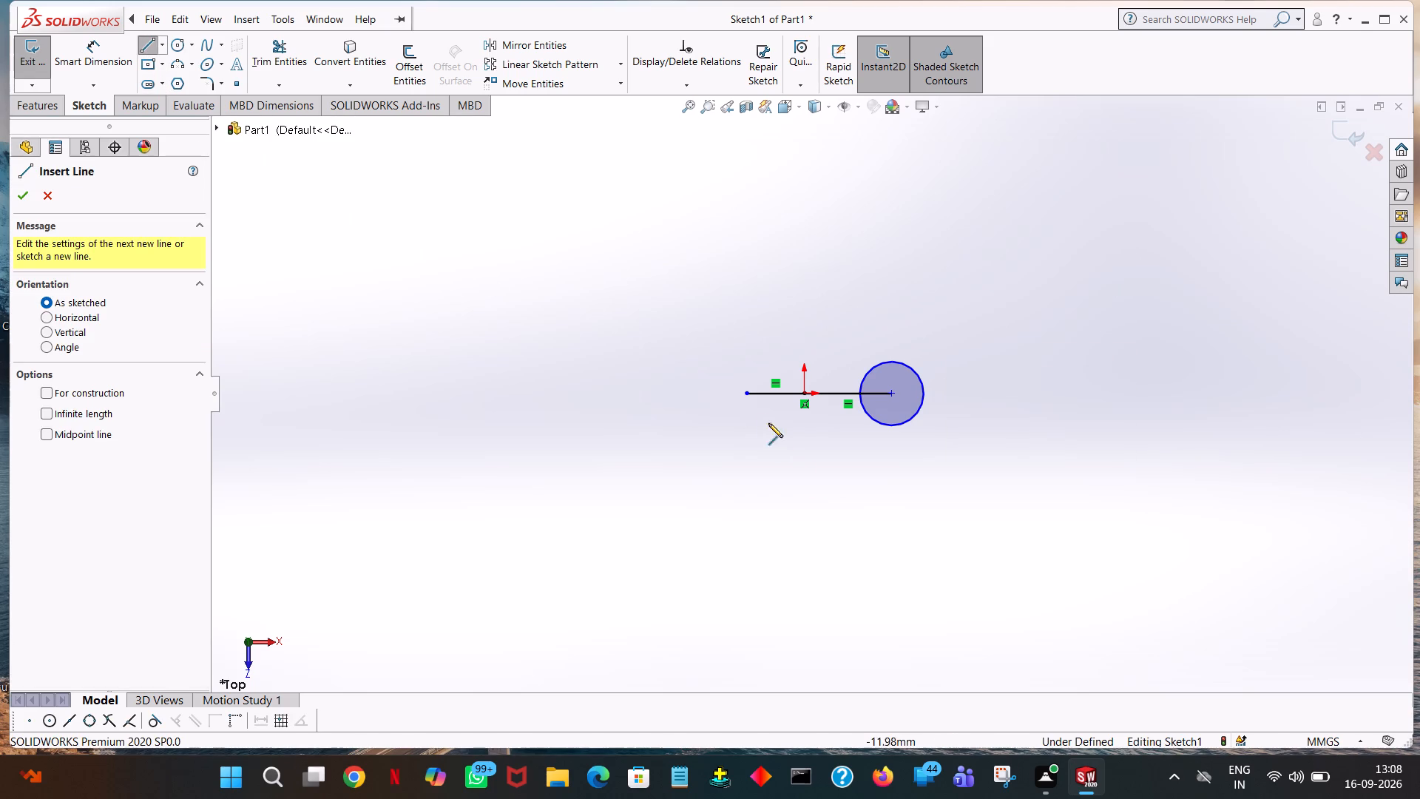
{"action": "left_click", "coordinate": [744, 394]}
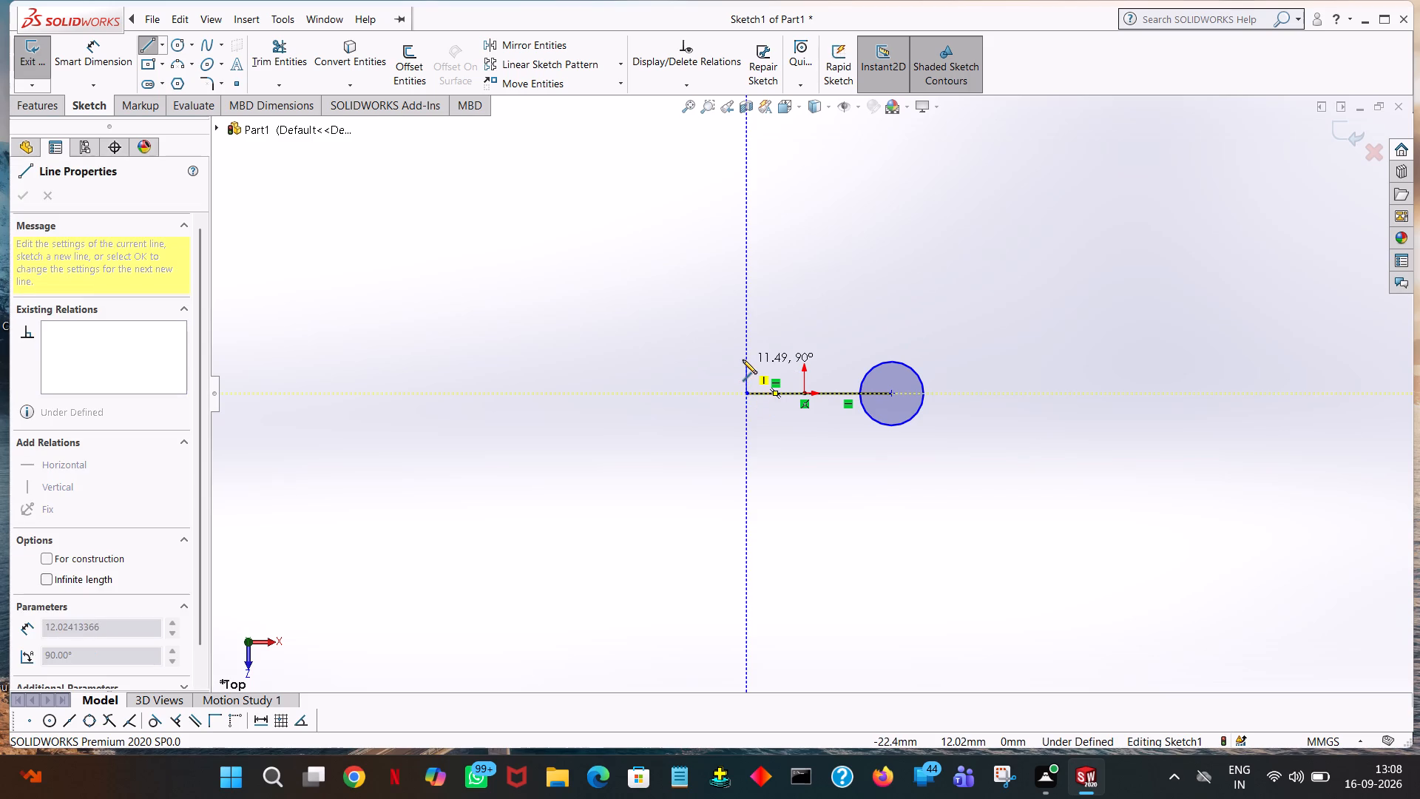
{"action": "left_click", "coordinate": [745, 315]}
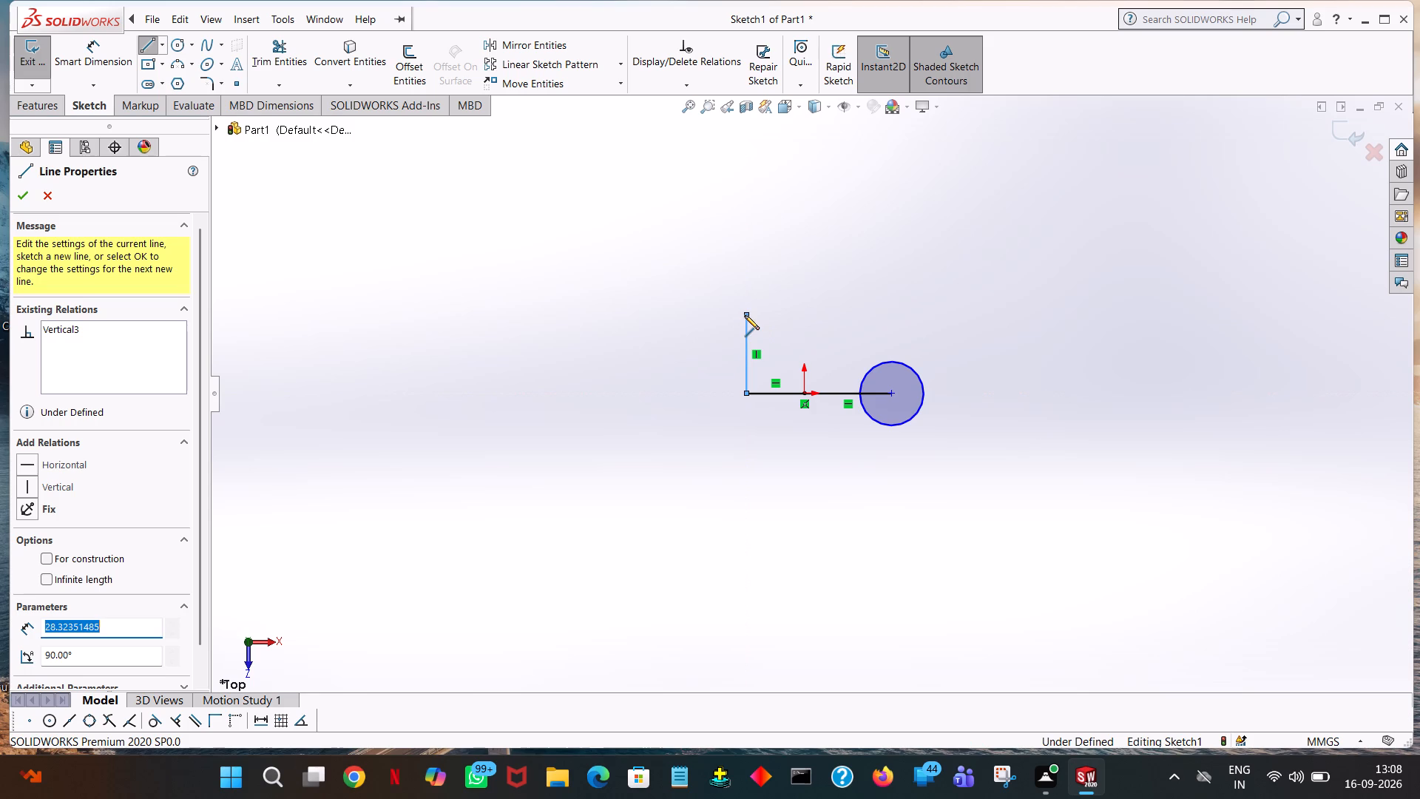
{"action": "type", "text": "32.50"}
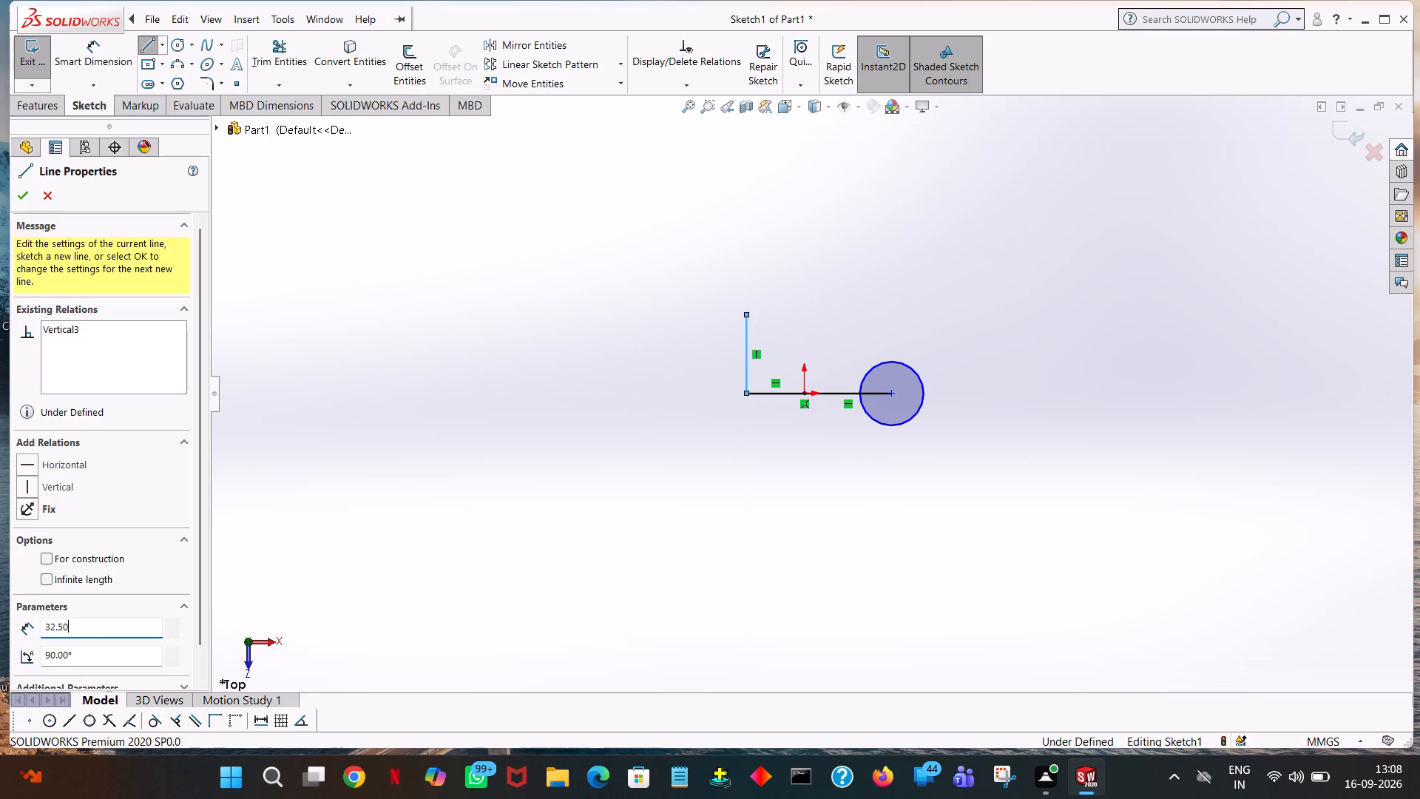
{"action": "key", "text": "minus"}
{"action": "type", "text": "6.5"}
{"action": "key", "text": "Return"}
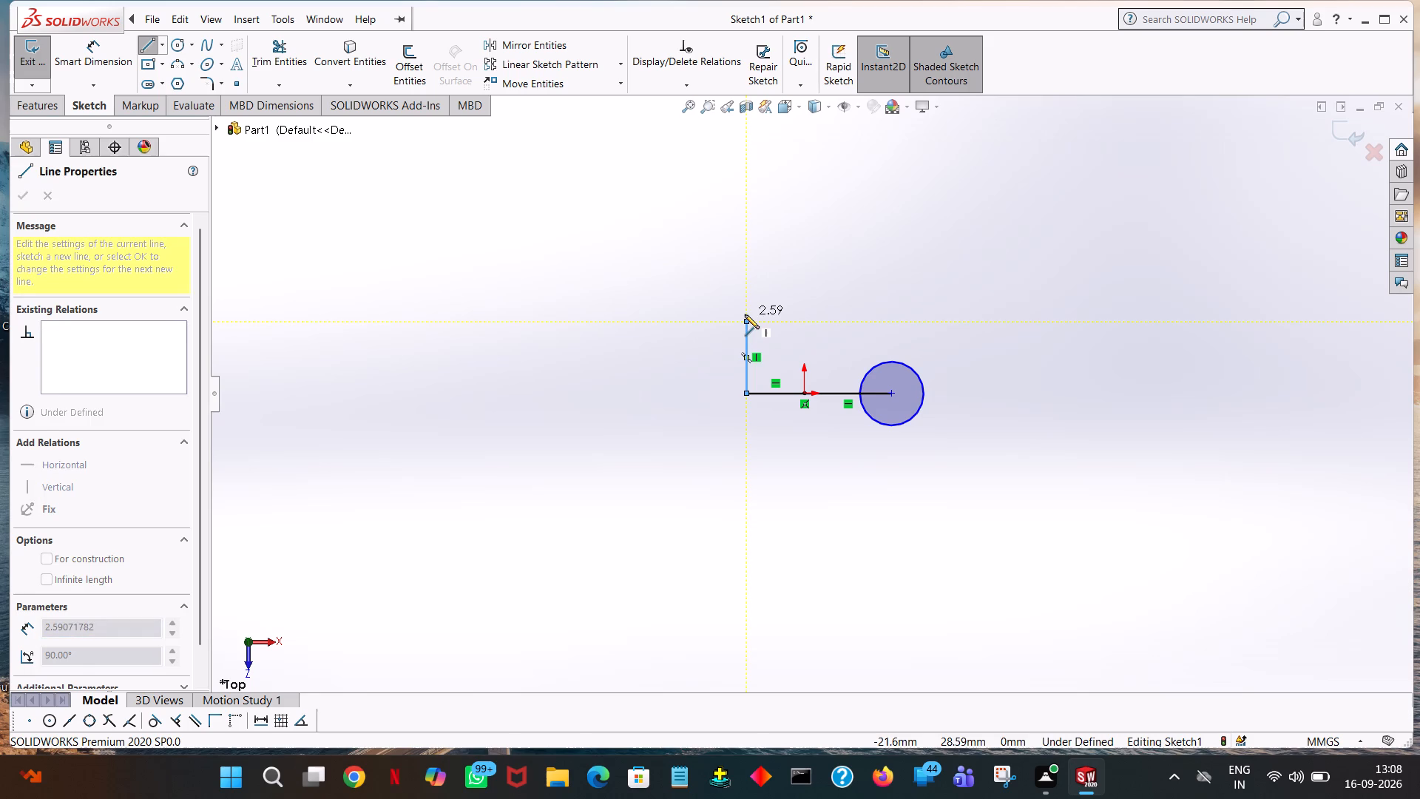
{"action": "right_click", "coordinate": [745, 314]}
{"action": "left_click", "coordinate": [775, 323]}
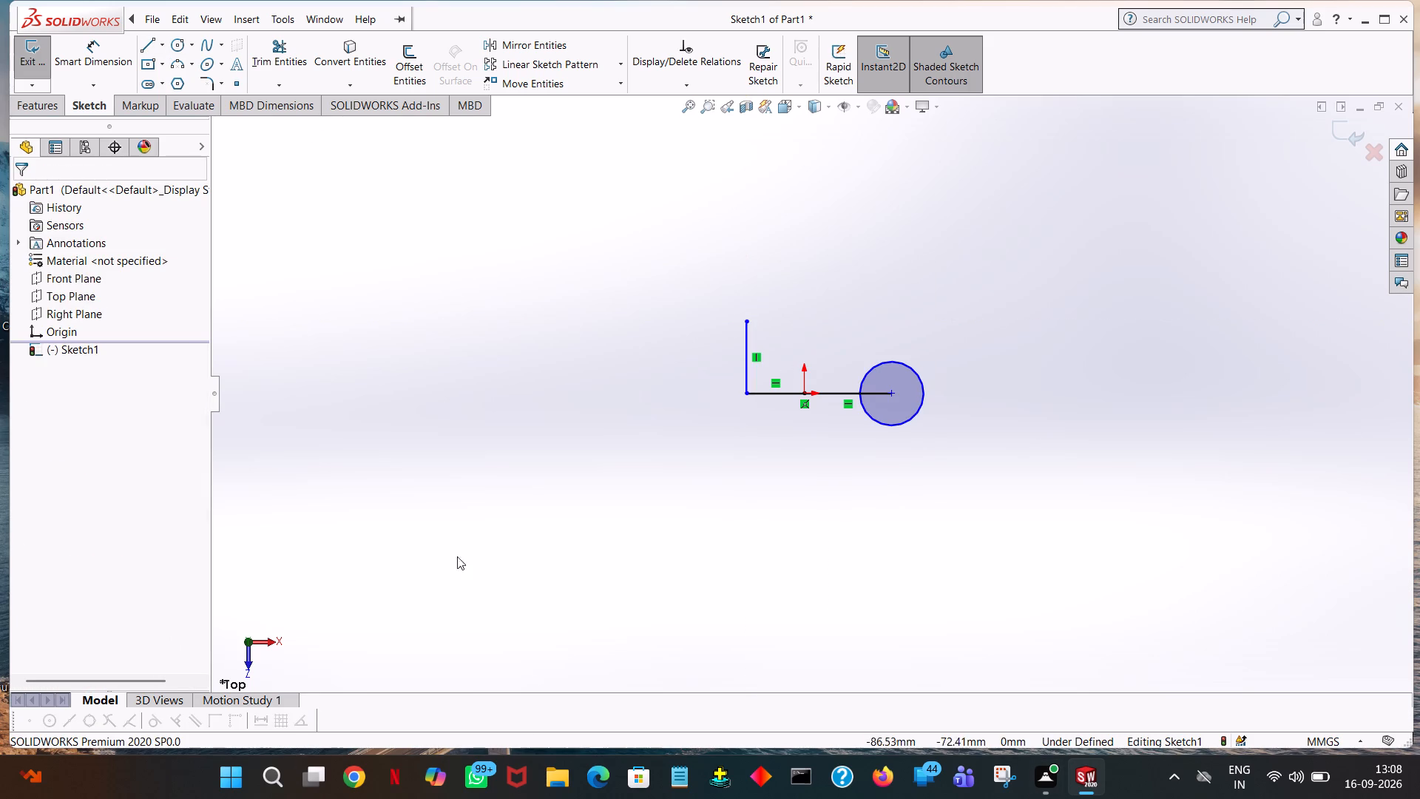
Sketch a vertical line about 22.7 mm long downward from the shared endpoint of the upper vertical line and the negative-X line.
{"action": "left_click", "coordinate": [145, 39]}
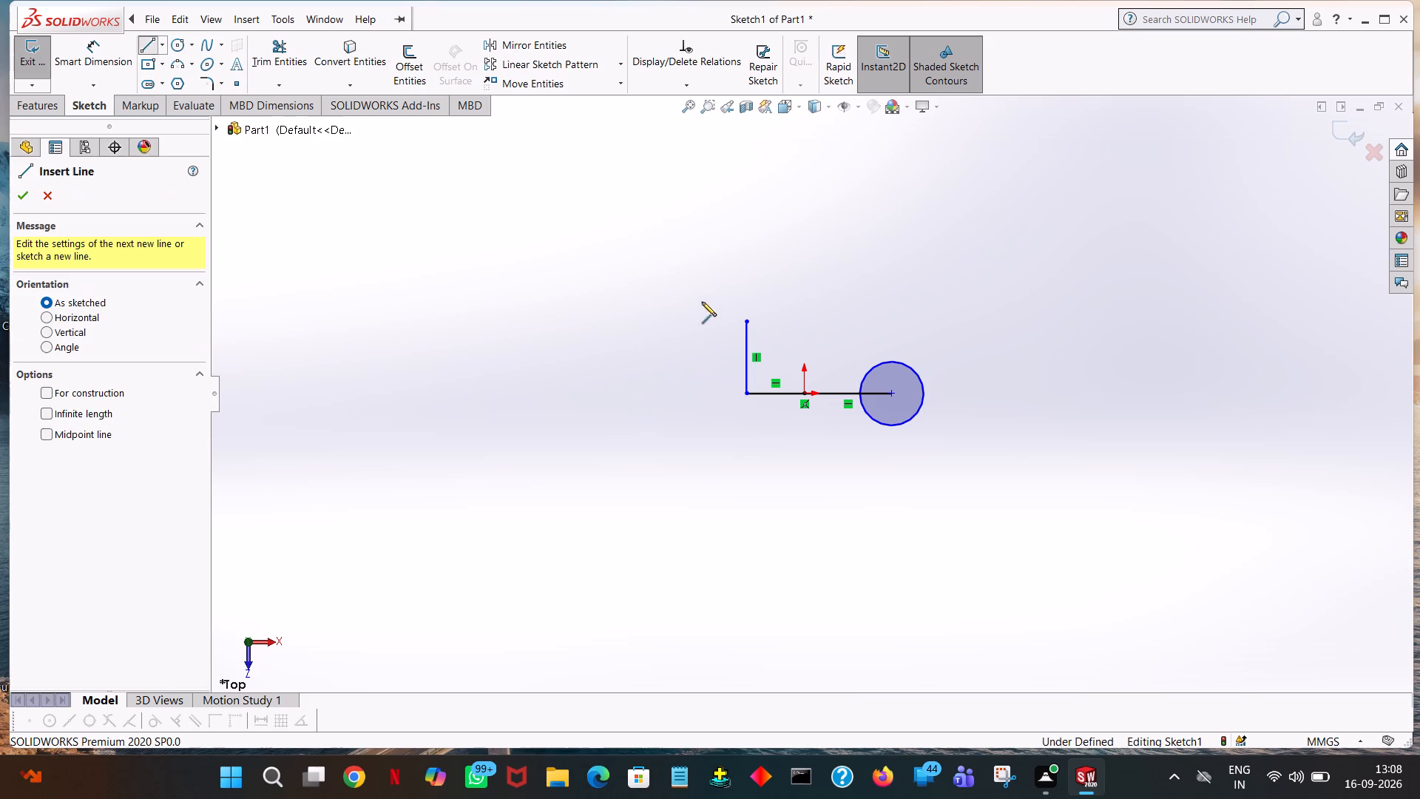
{"action": "left_click", "coordinate": [746, 394]}
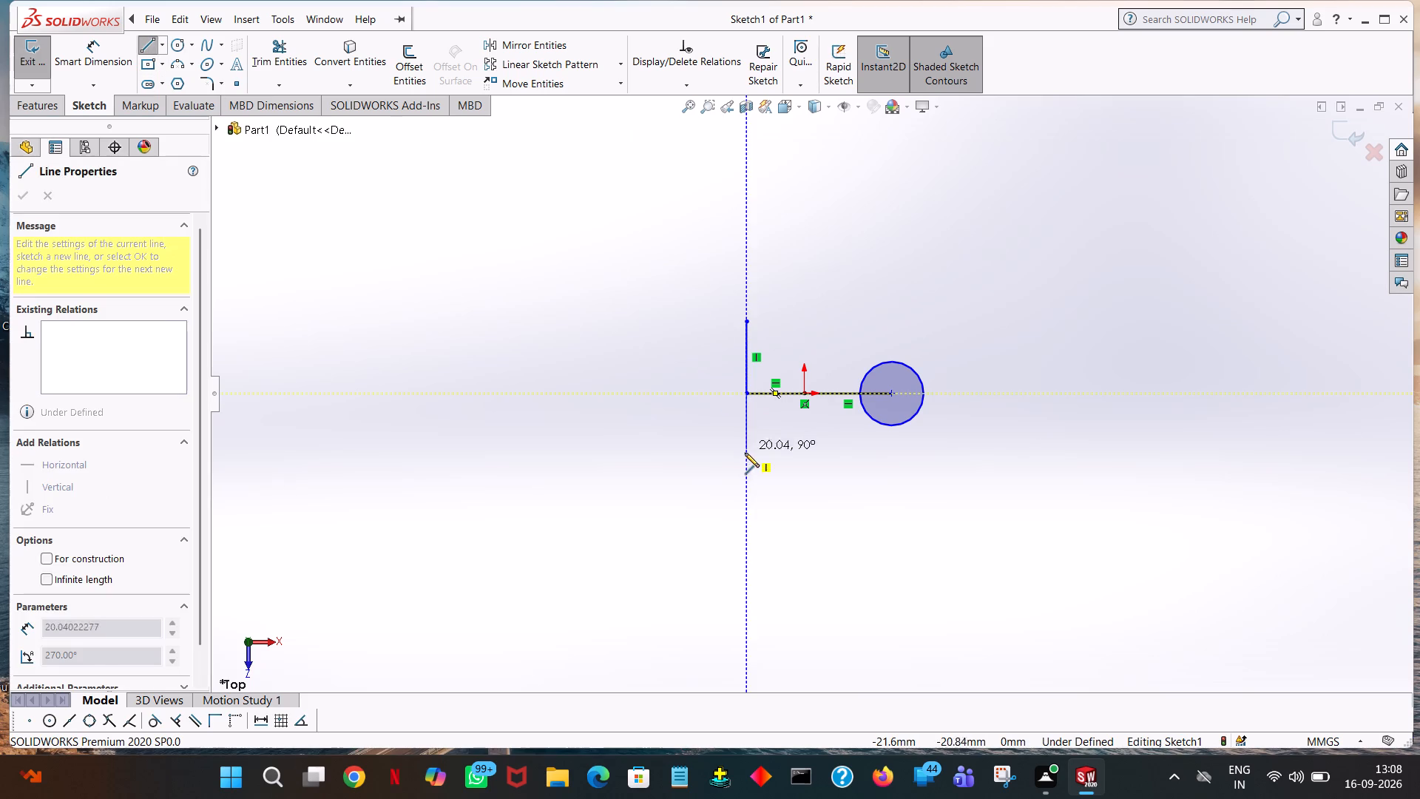
{"action": "left_click", "coordinate": [745, 456]}
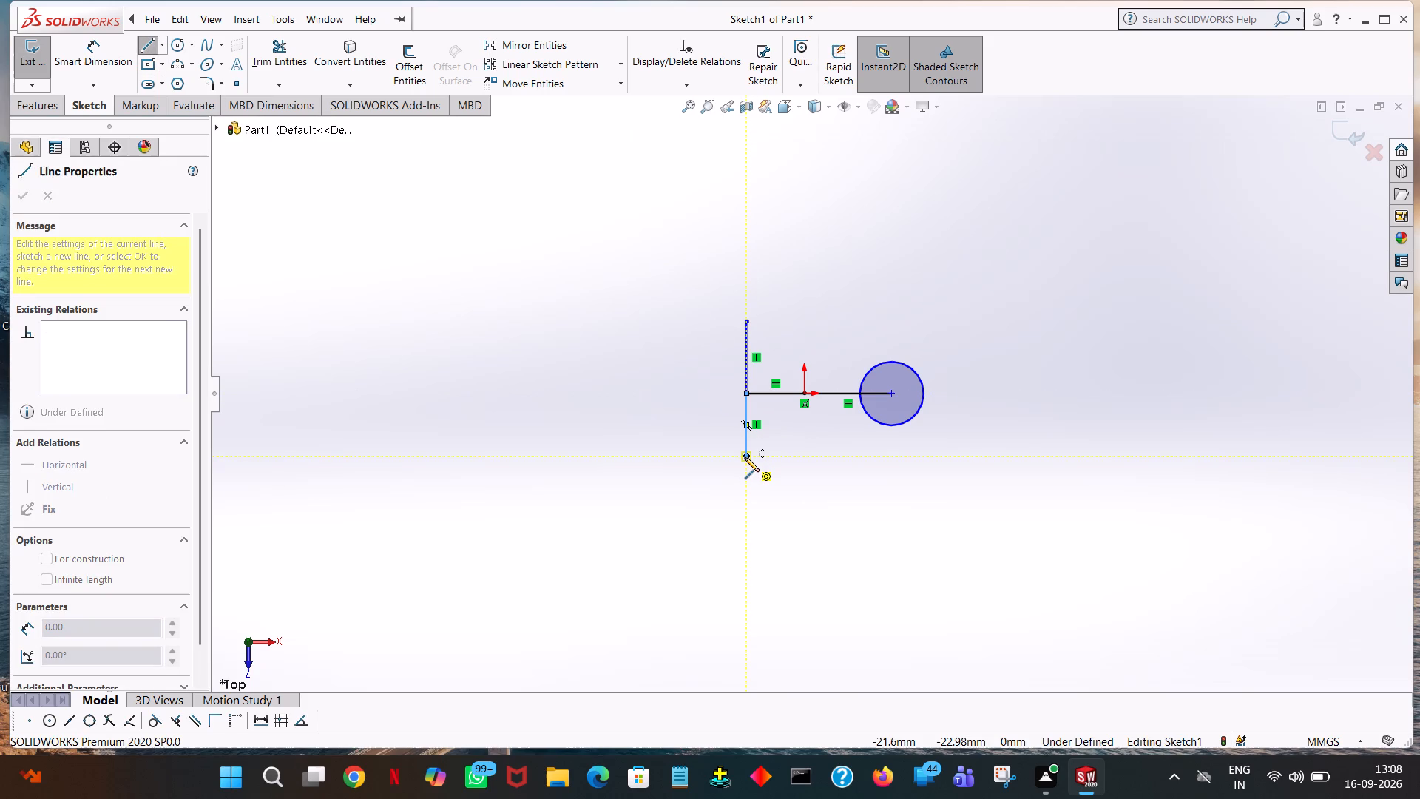
{"action": "type", "text": "32.50"}
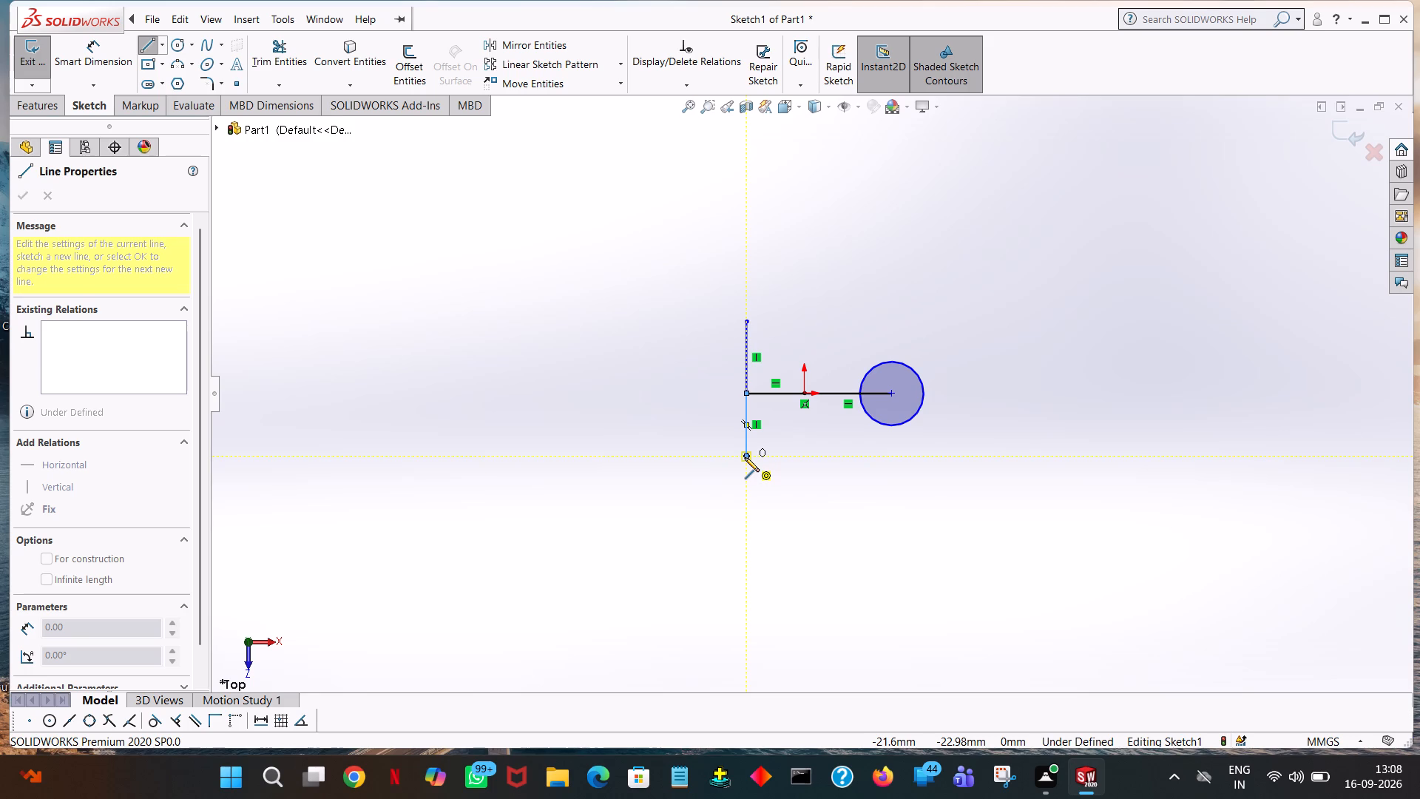
{"action": "right_click", "coordinate": [745, 457]}
{"action": "left_click", "coordinate": [782, 471]}
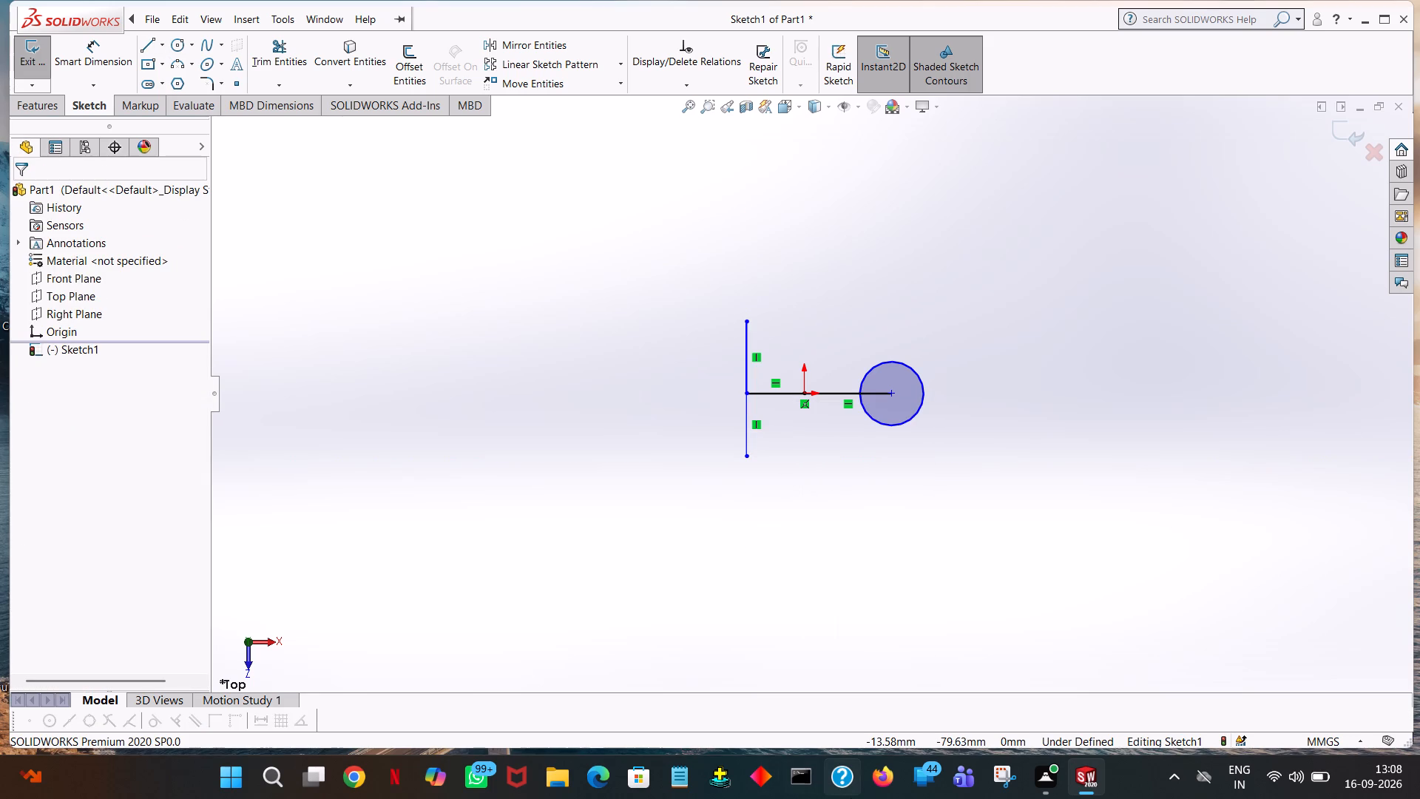
{"action": "left_click", "coordinate": [579, 249]}
Sketch a horizontal line about 28.3 mm long in the positive X direction from the upper vertical line's top end.
{"action": "left_click", "coordinate": [151, 47]}
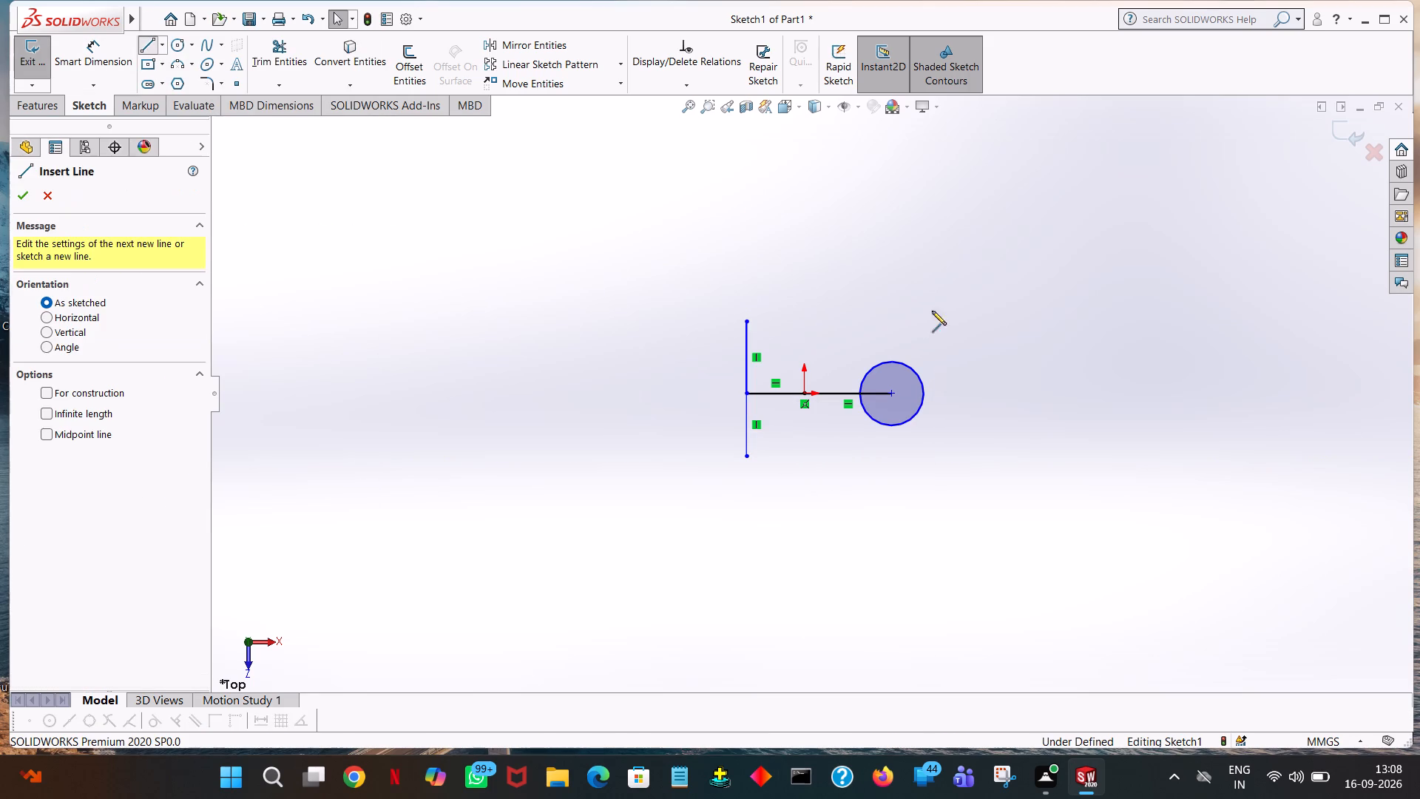
{"action": "left_click", "coordinate": [745, 321]}
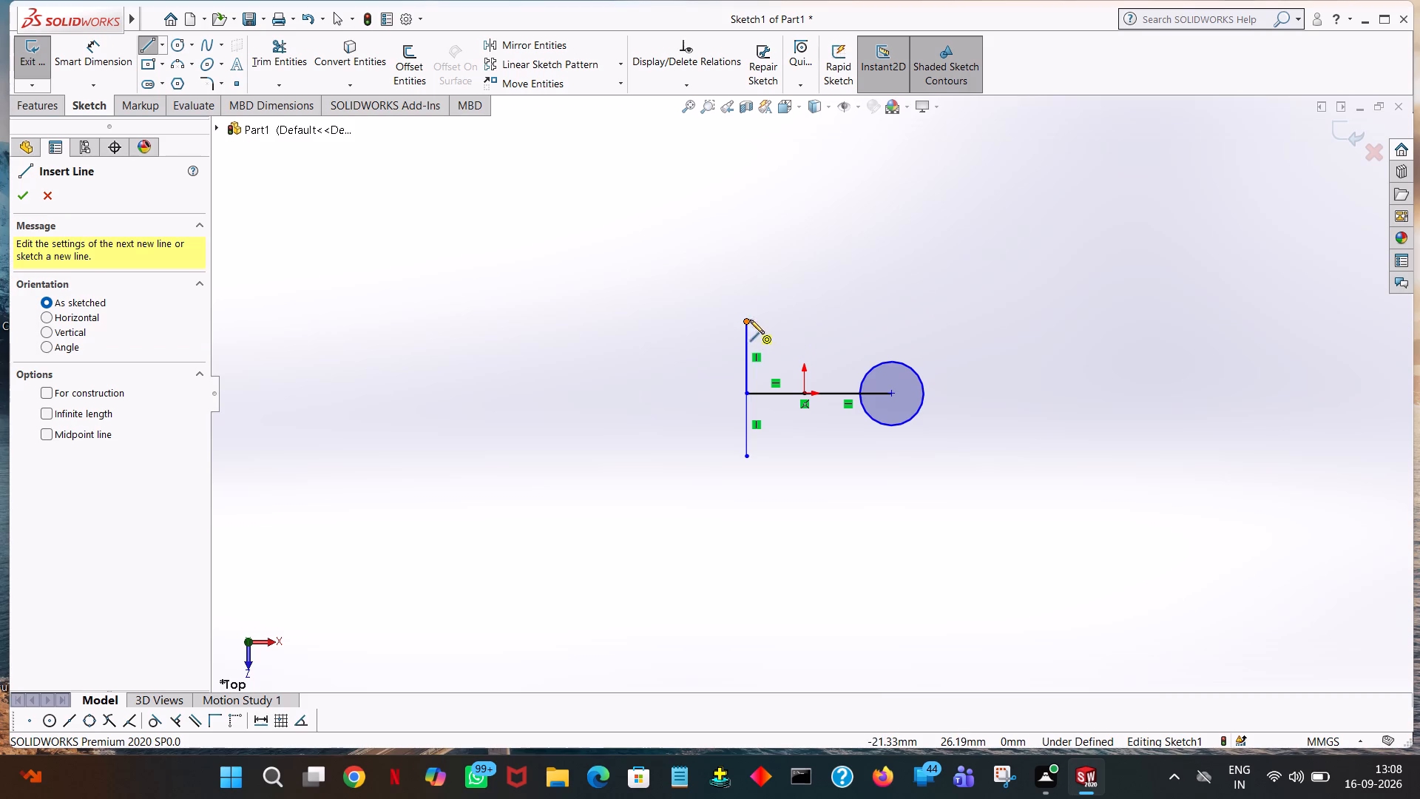
{"action": "left_click", "coordinate": [825, 320]}
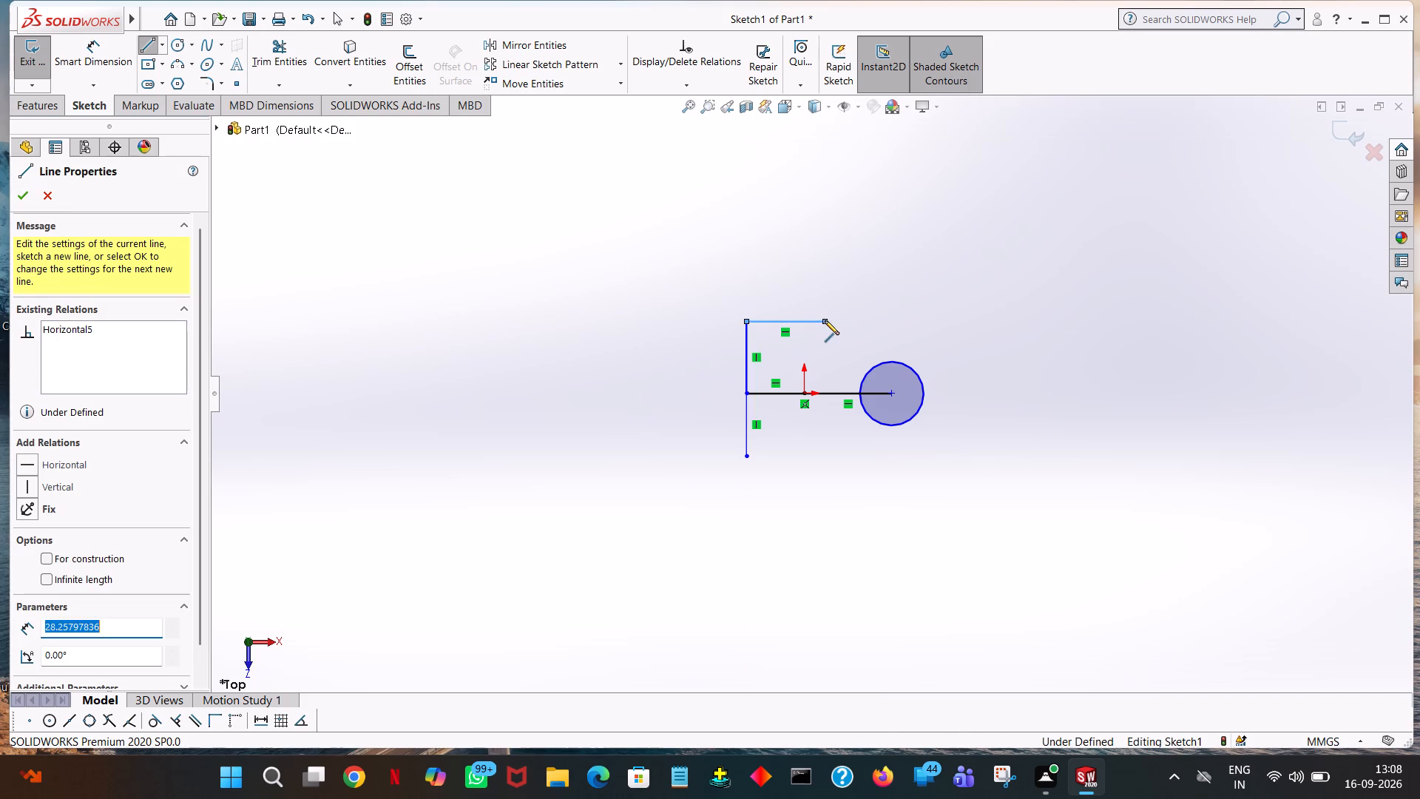
{"action": "right_click", "coordinate": [825, 320]}
{"action": "left_click", "coordinate": [853, 326]}
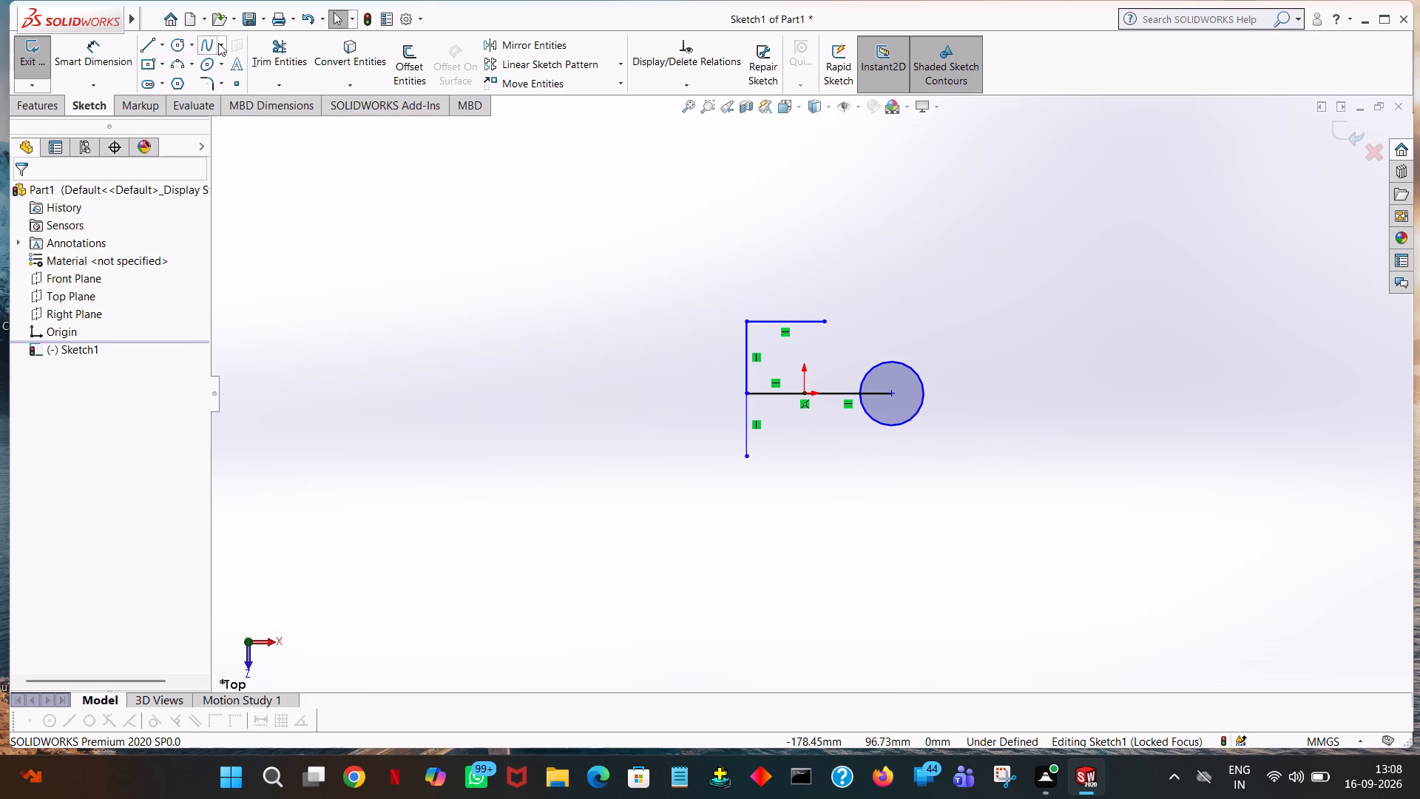
Sketch a horizontal line in positive X from the lower vertical line's bottom end, stopping directly below the upper horizontal line's free end.
{"action": "left_click", "coordinate": [155, 41]}
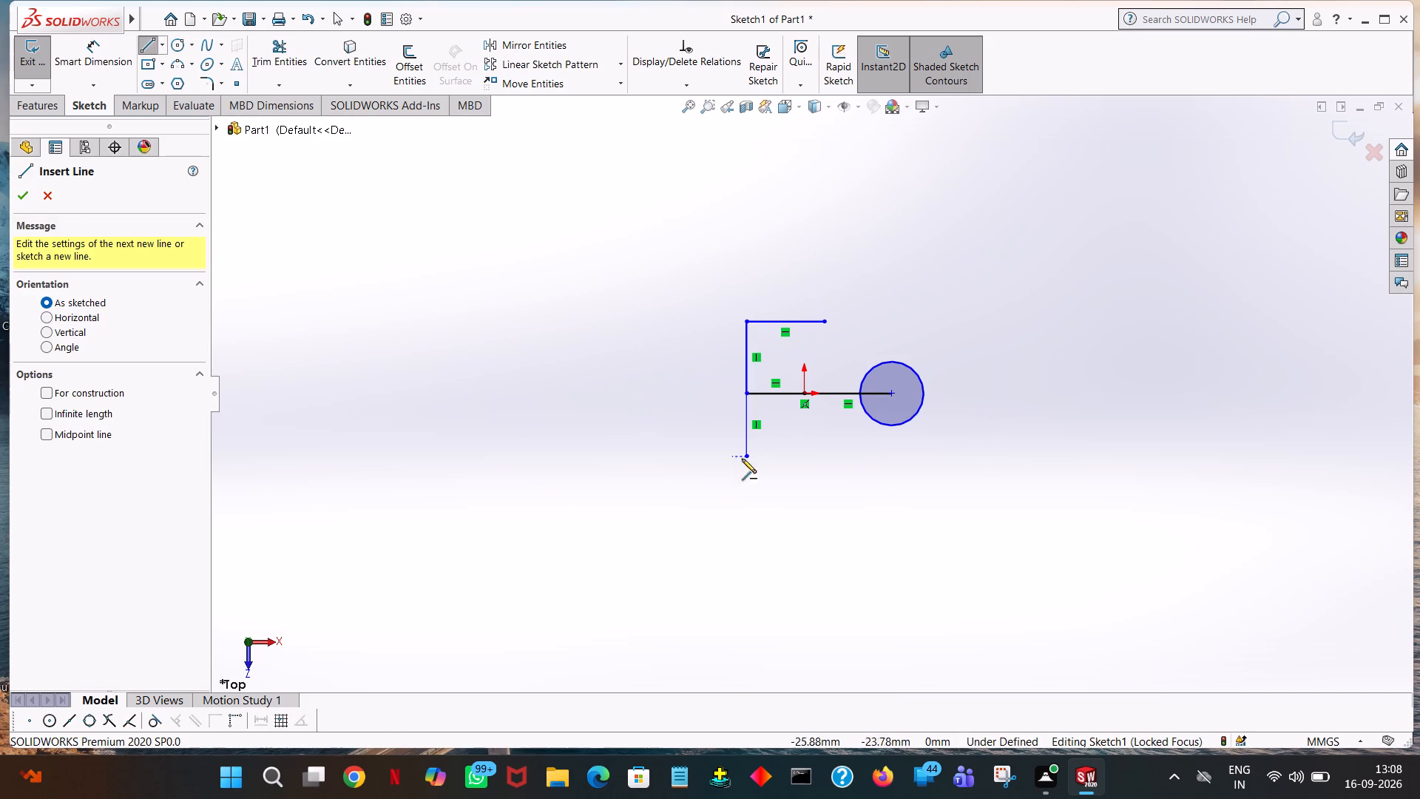
{"action": "left_click_drag", "start_coordinate": [746, 459], "coordinate": [757, 459]}
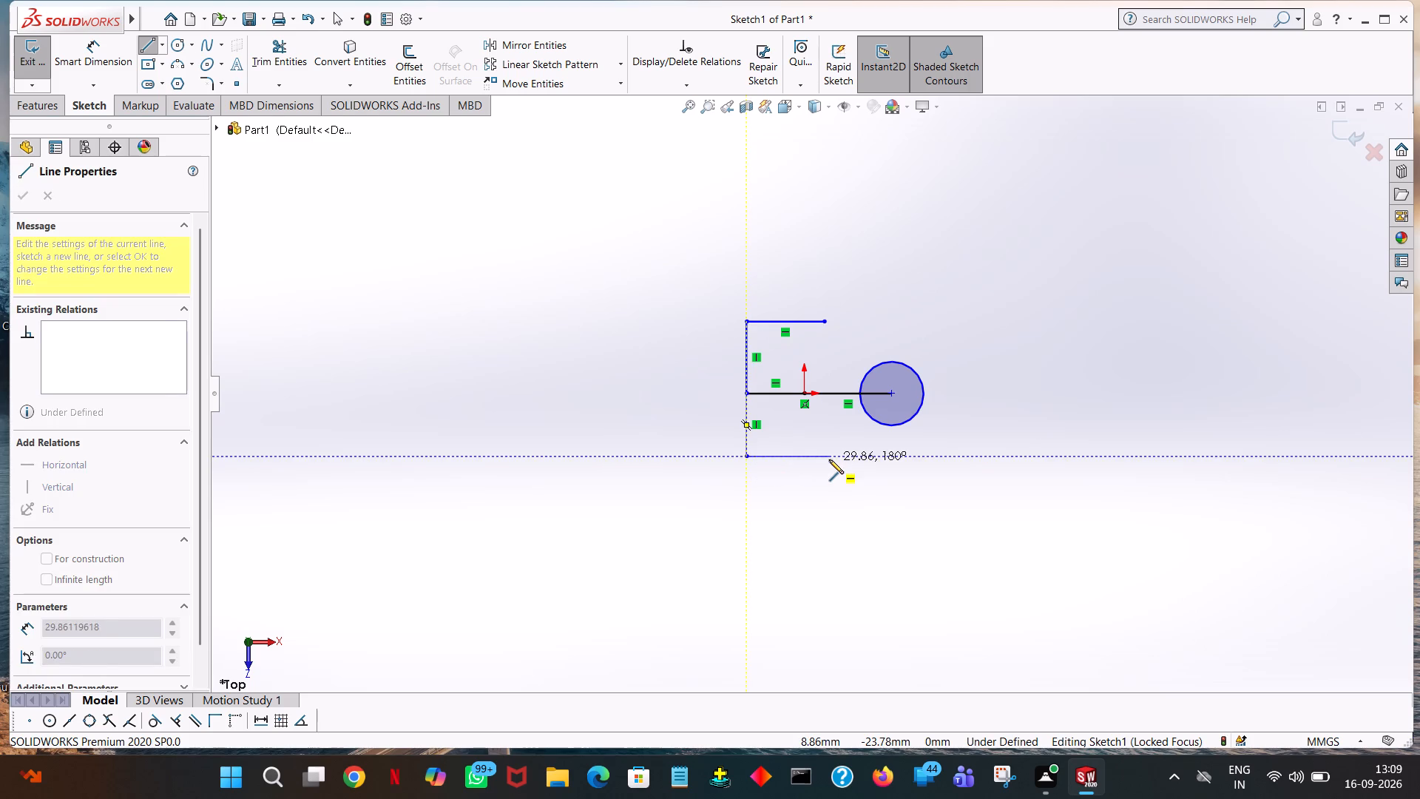
{"action": "left_click", "coordinate": [828, 459]}
{"action": "right_click", "coordinate": [828, 459]}
{"action": "left_click", "coordinate": [853, 465]}
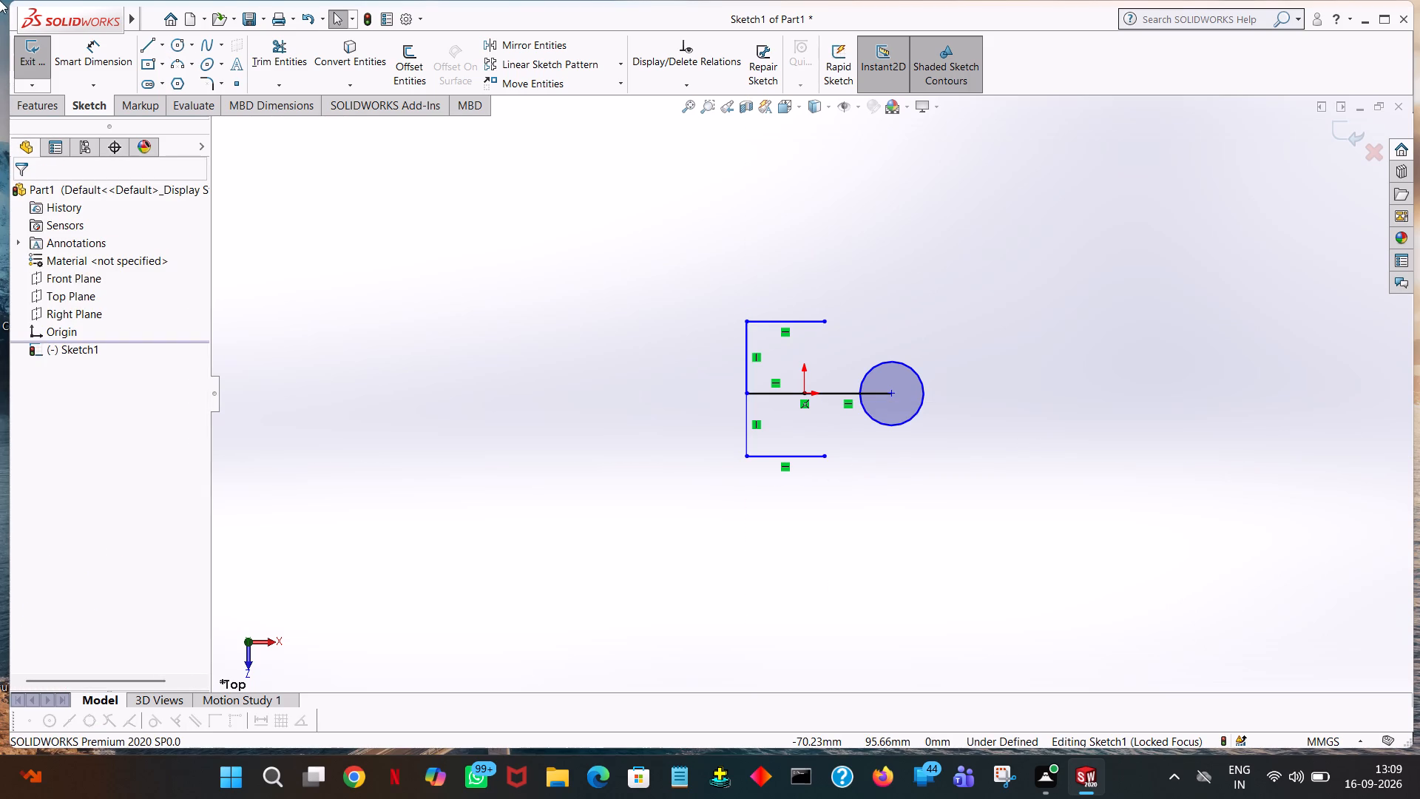
Dimension the upper vertical line's length as 32.50-6.5 mm.
{"action": "left_click", "coordinate": [72, 50]}
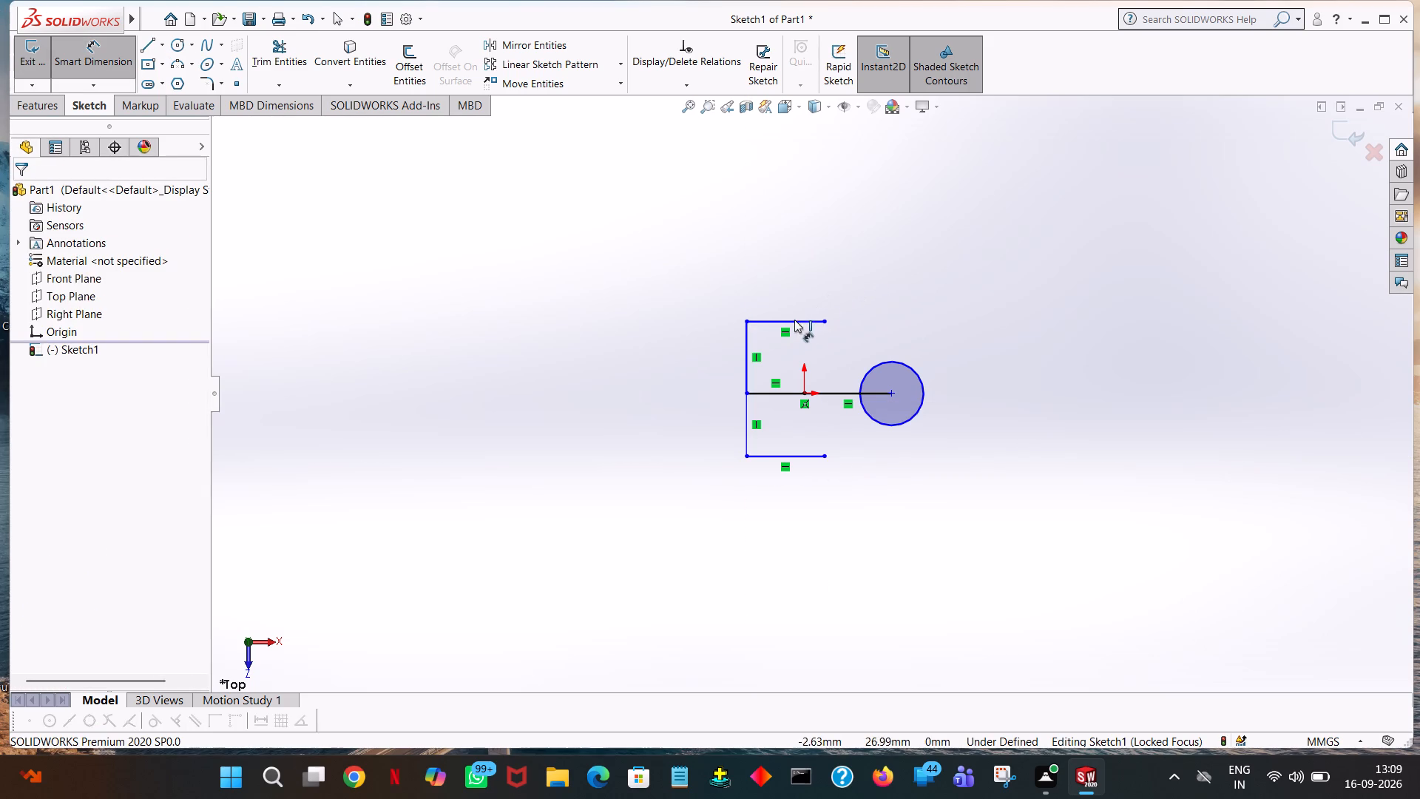
{"action": "left_click", "coordinate": [746, 340]}
{"action": "left_click", "coordinate": [680, 349]}
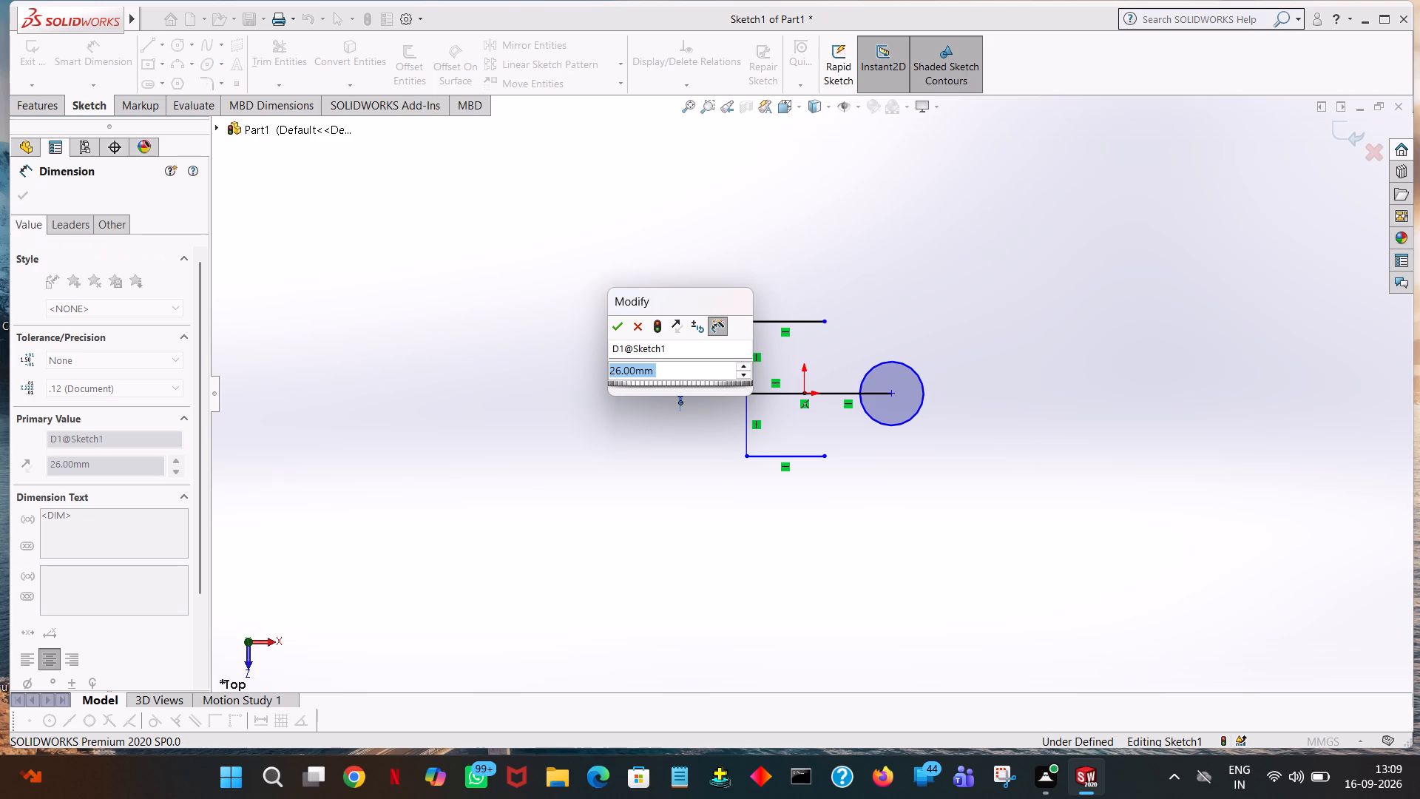
{"action": "type", "text": "32.50-"}
{"action": "type", "text": "6.5"}
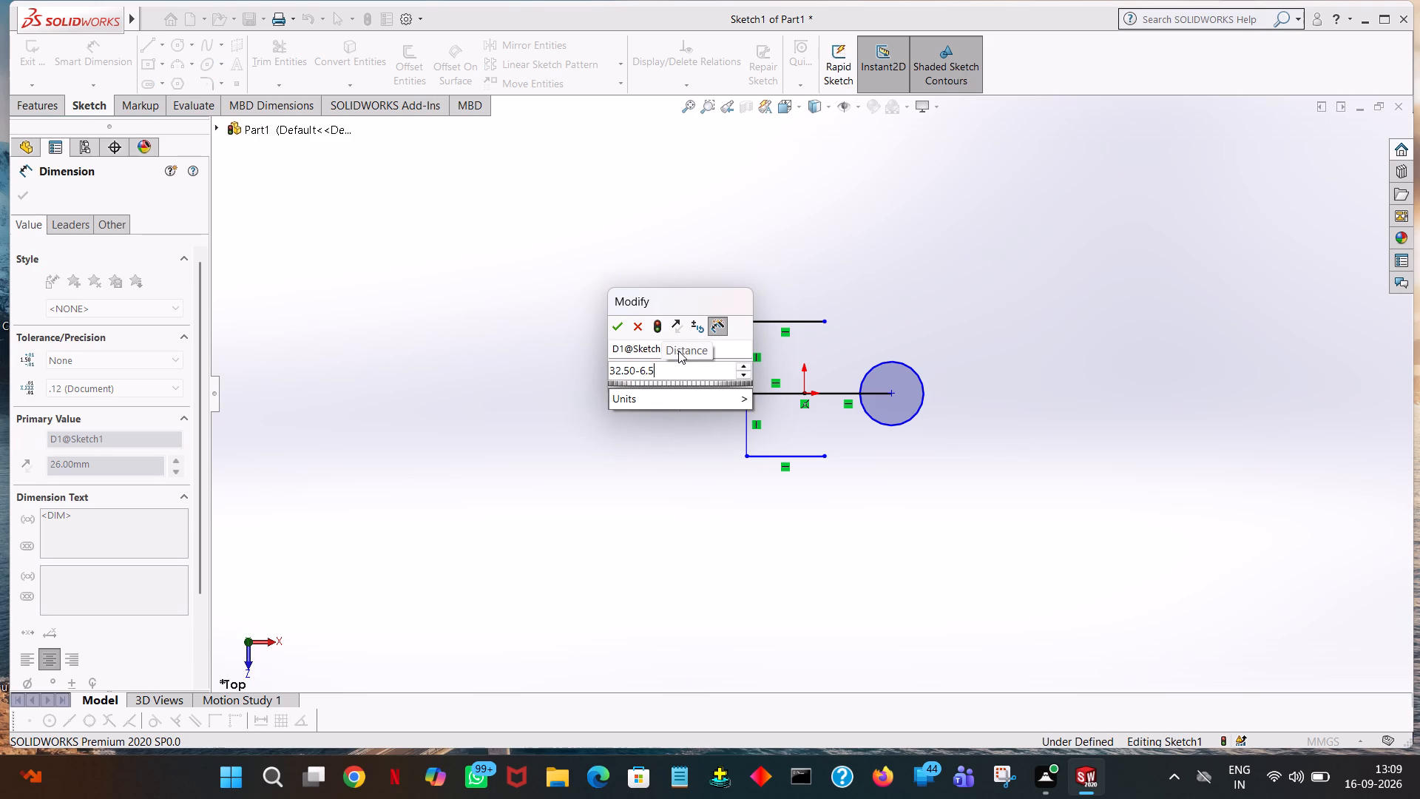
{"action": "key", "text": "Return"}
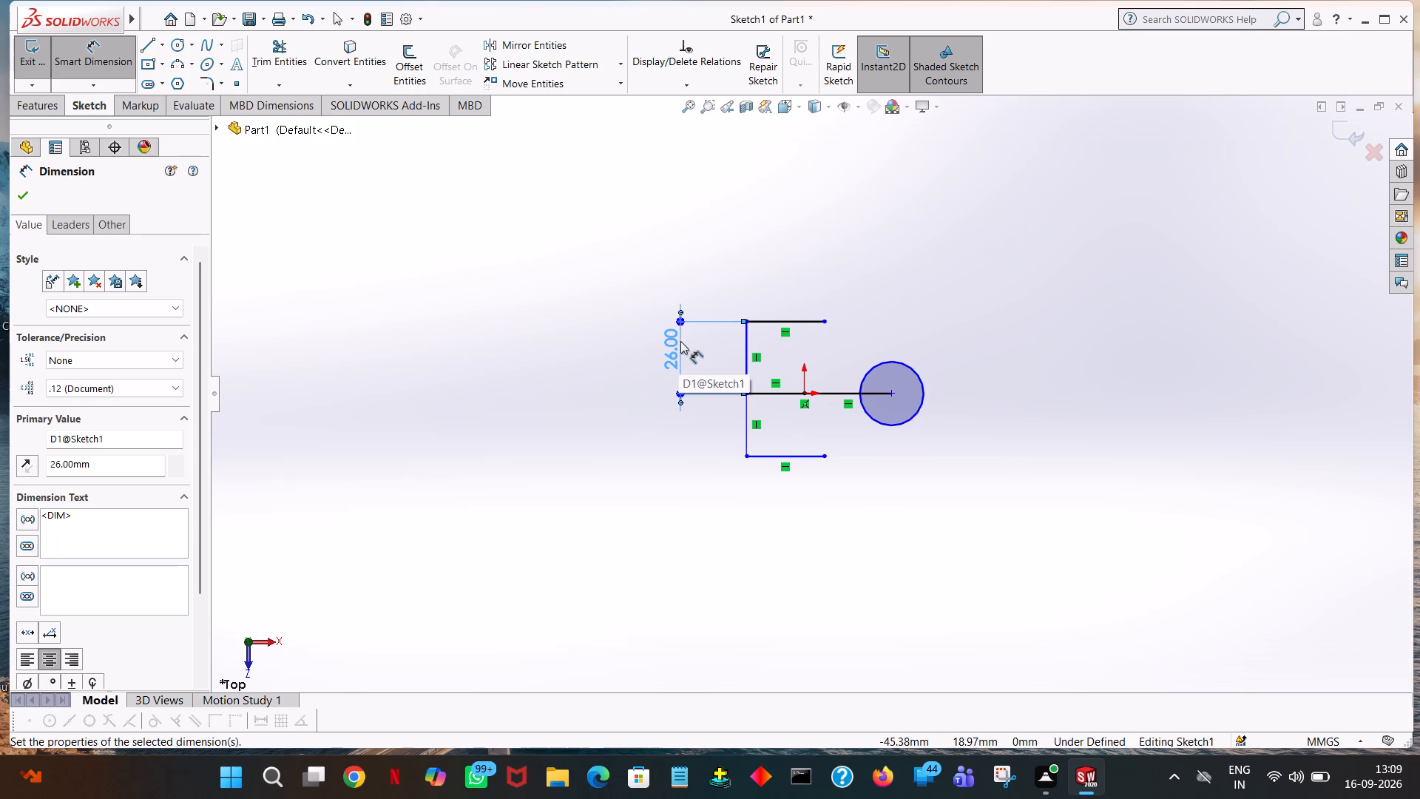
{"action": "left_click", "coordinate": [733, 263]}
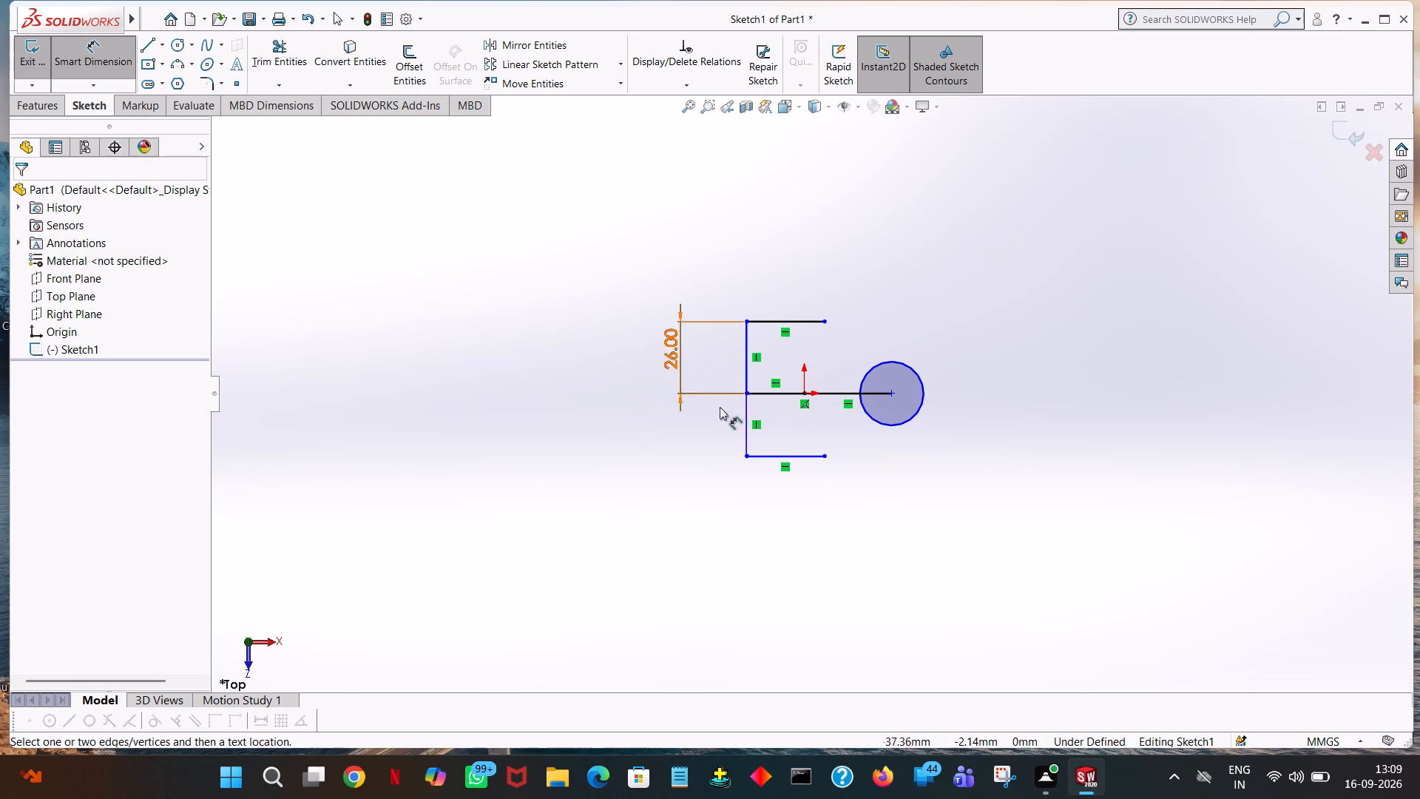
Dimension the lower vertical line's length as 26 mm.
{"action": "left_click", "coordinate": [748, 424]}
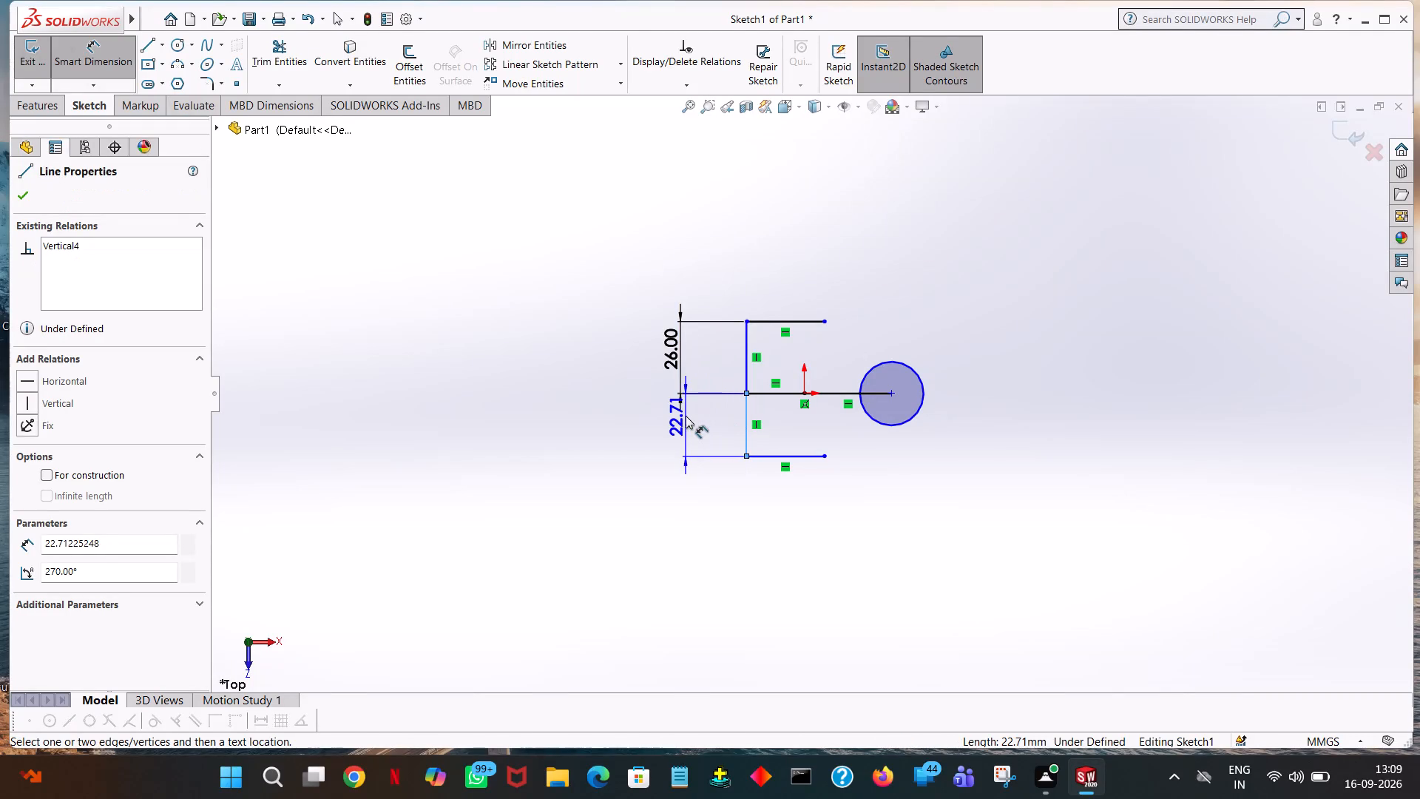
{"action": "left_click", "coordinate": [624, 416]}
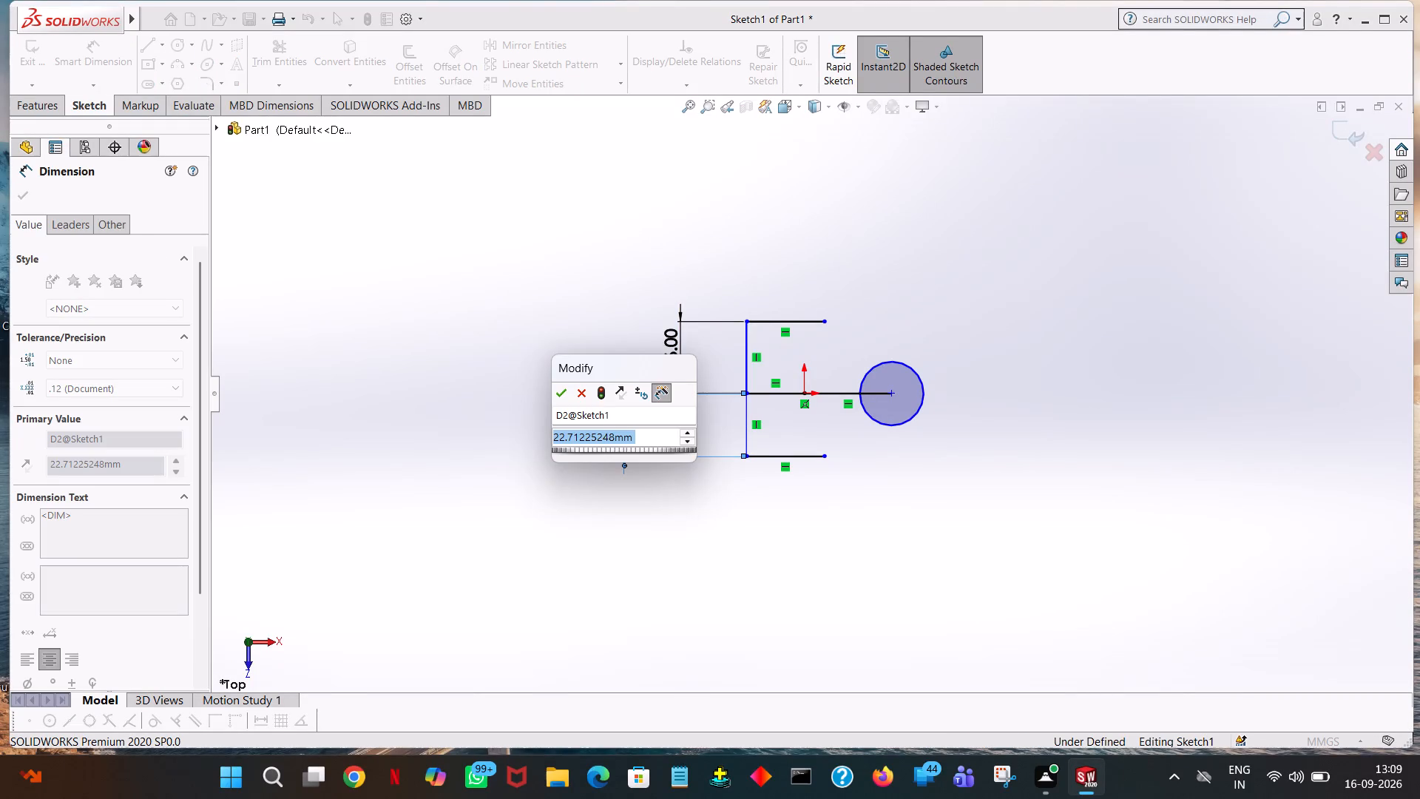
{"action": "type", "text": "26"}
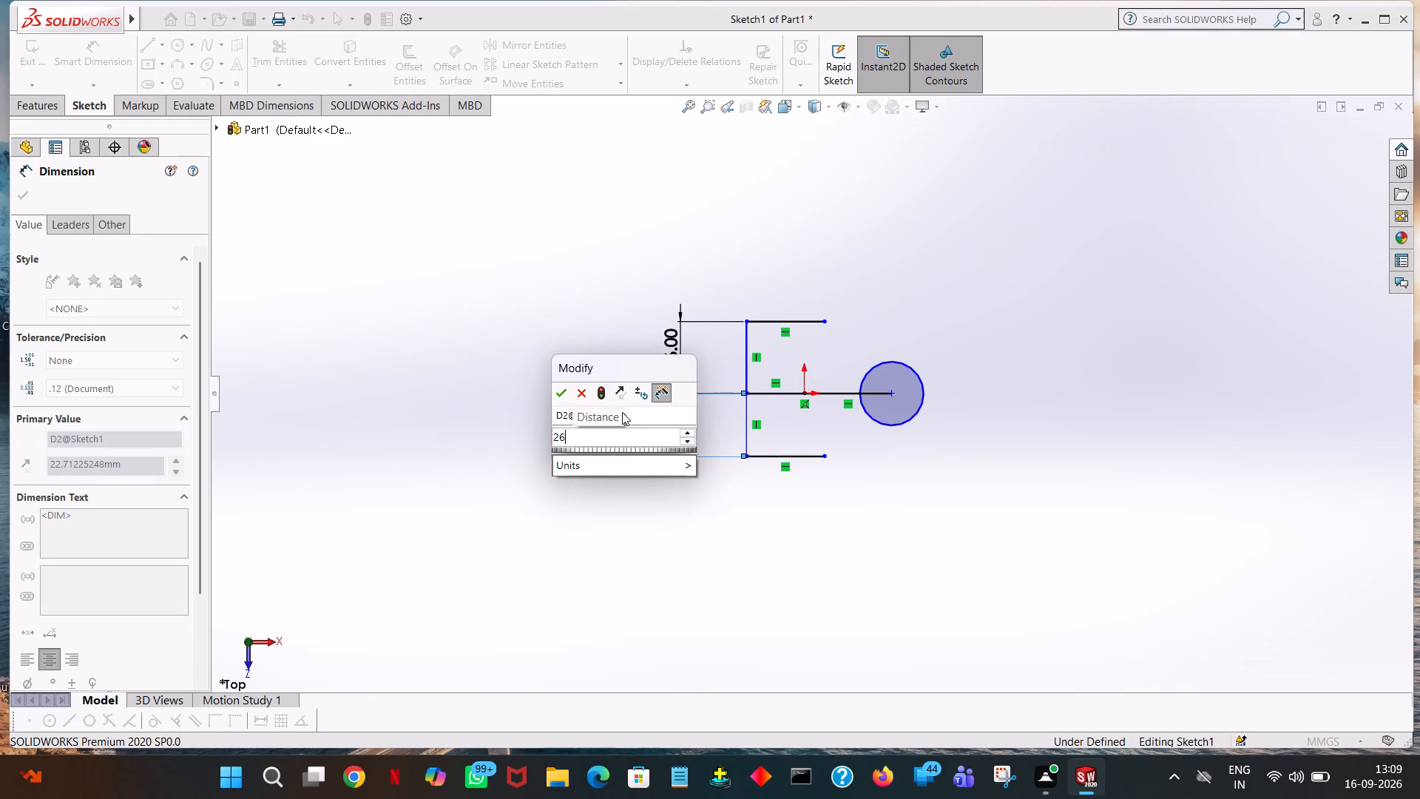
{"action": "key", "text": "Return"}
{"action": "left_click", "coordinate": [622, 412]}
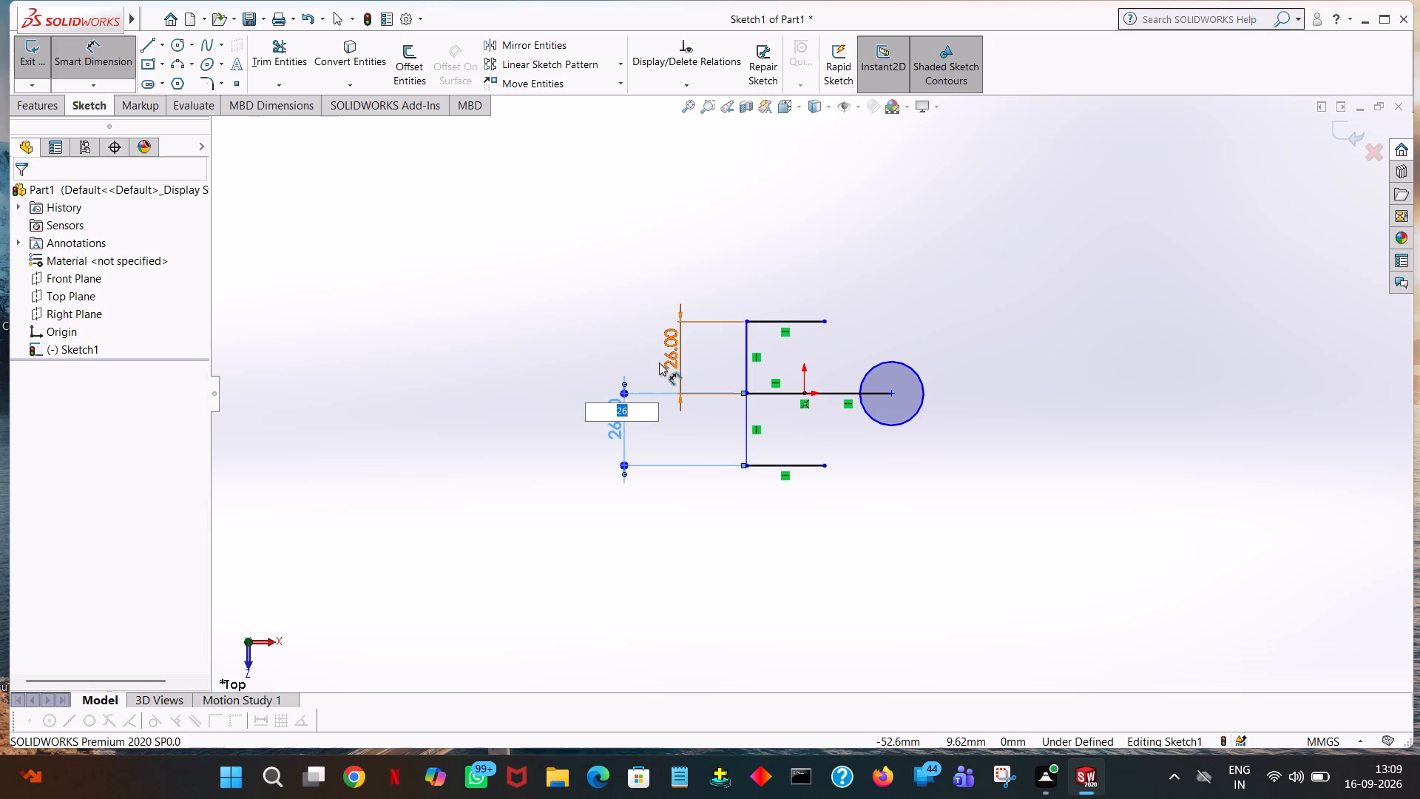
{"action": "left_click", "coordinate": [612, 238]}
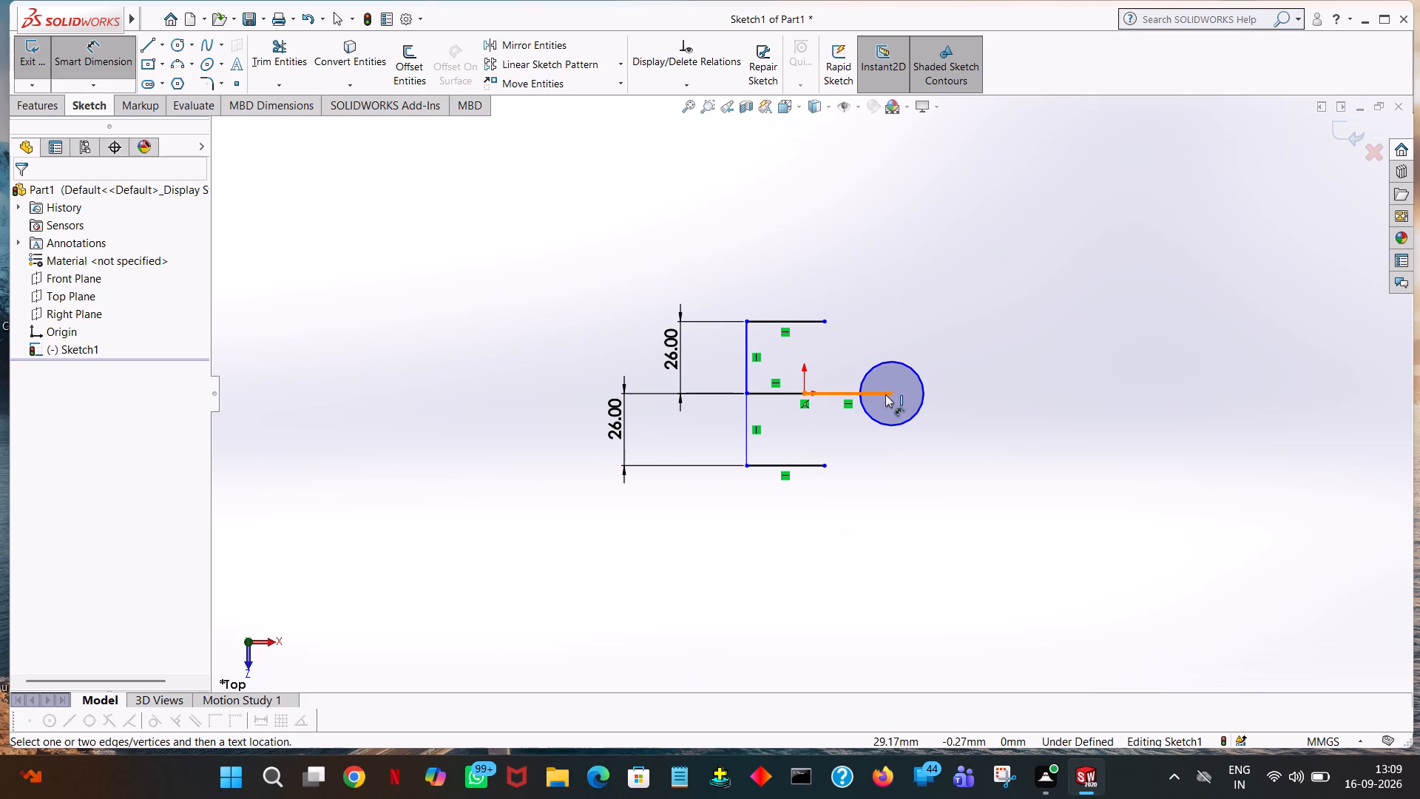
Dimension the horizontal distance from the circle's centre to the upper horizontal line's free end as 31.50 mm.
{"action": "left_click", "coordinate": [892, 391]}
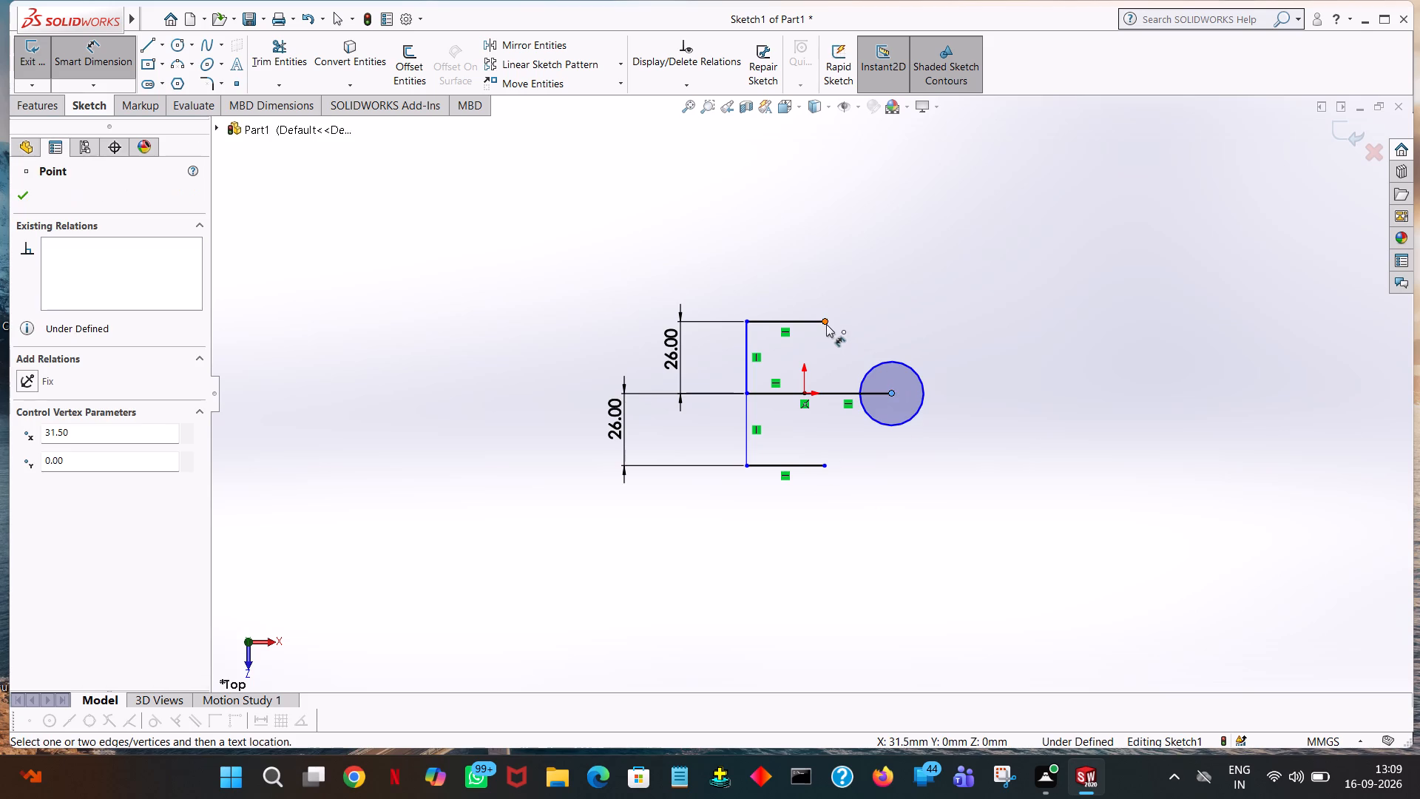
{"action": "left_click", "coordinate": [825, 323]}
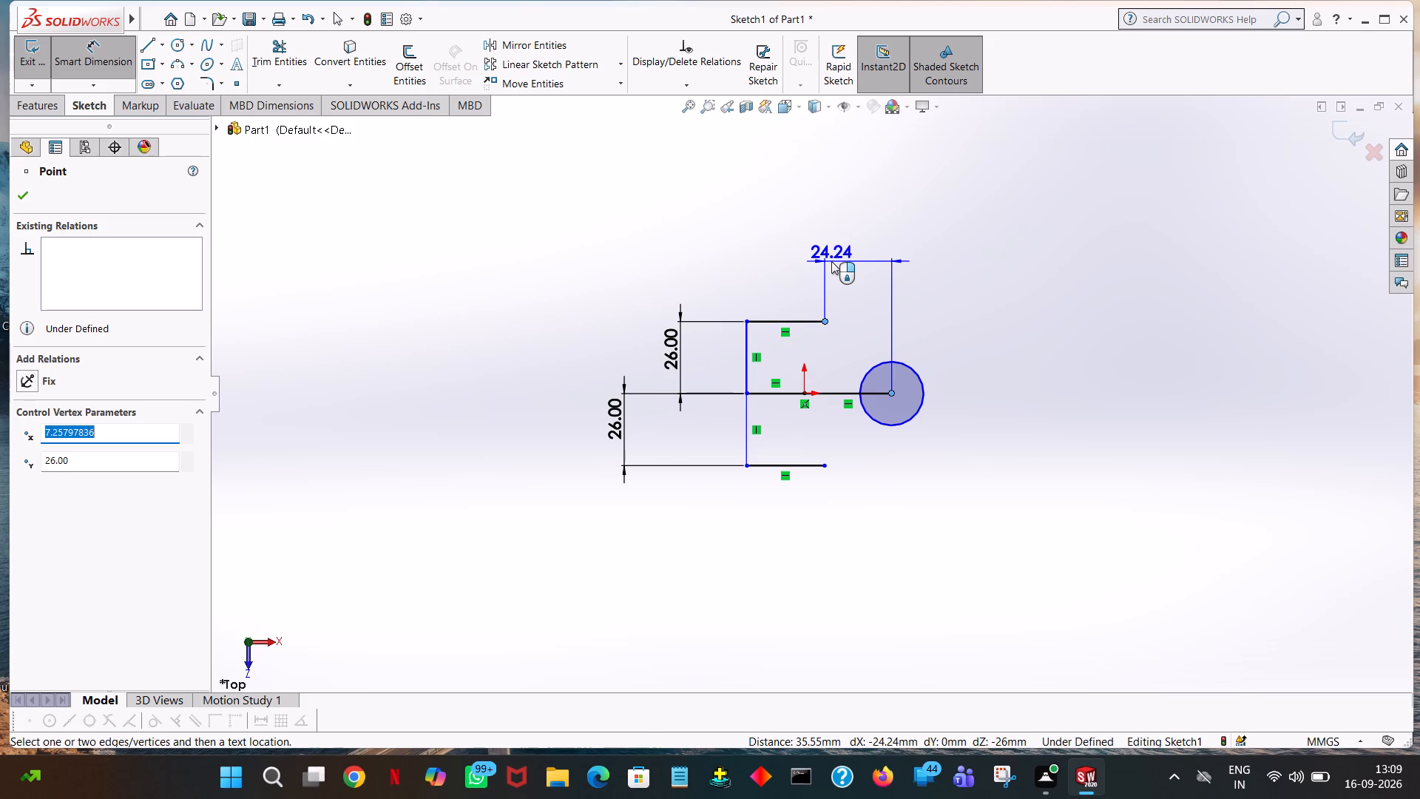
{"action": "left_click", "coordinate": [831, 261]}
{"action": "type", "text": "31.50"}
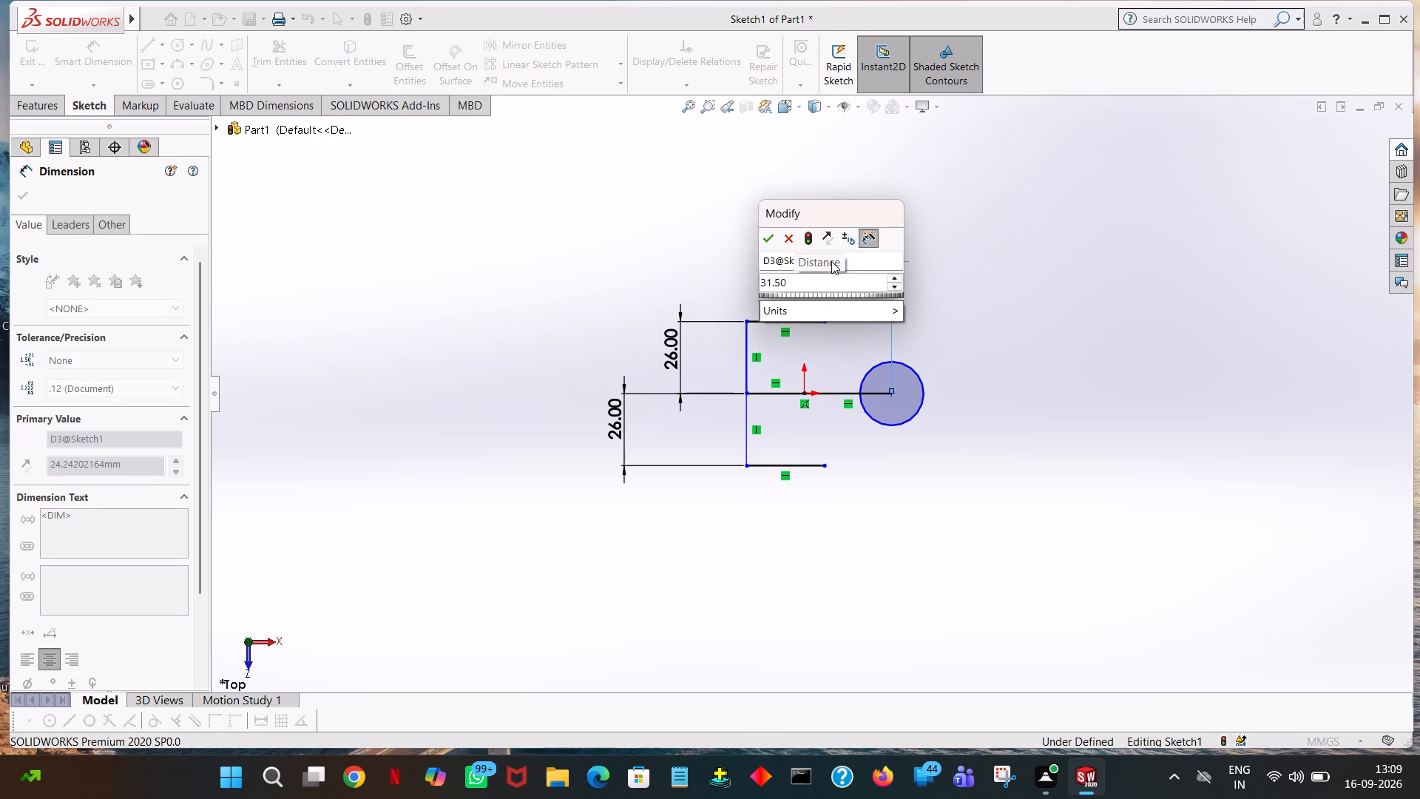
{"action": "key", "text": "Return"}
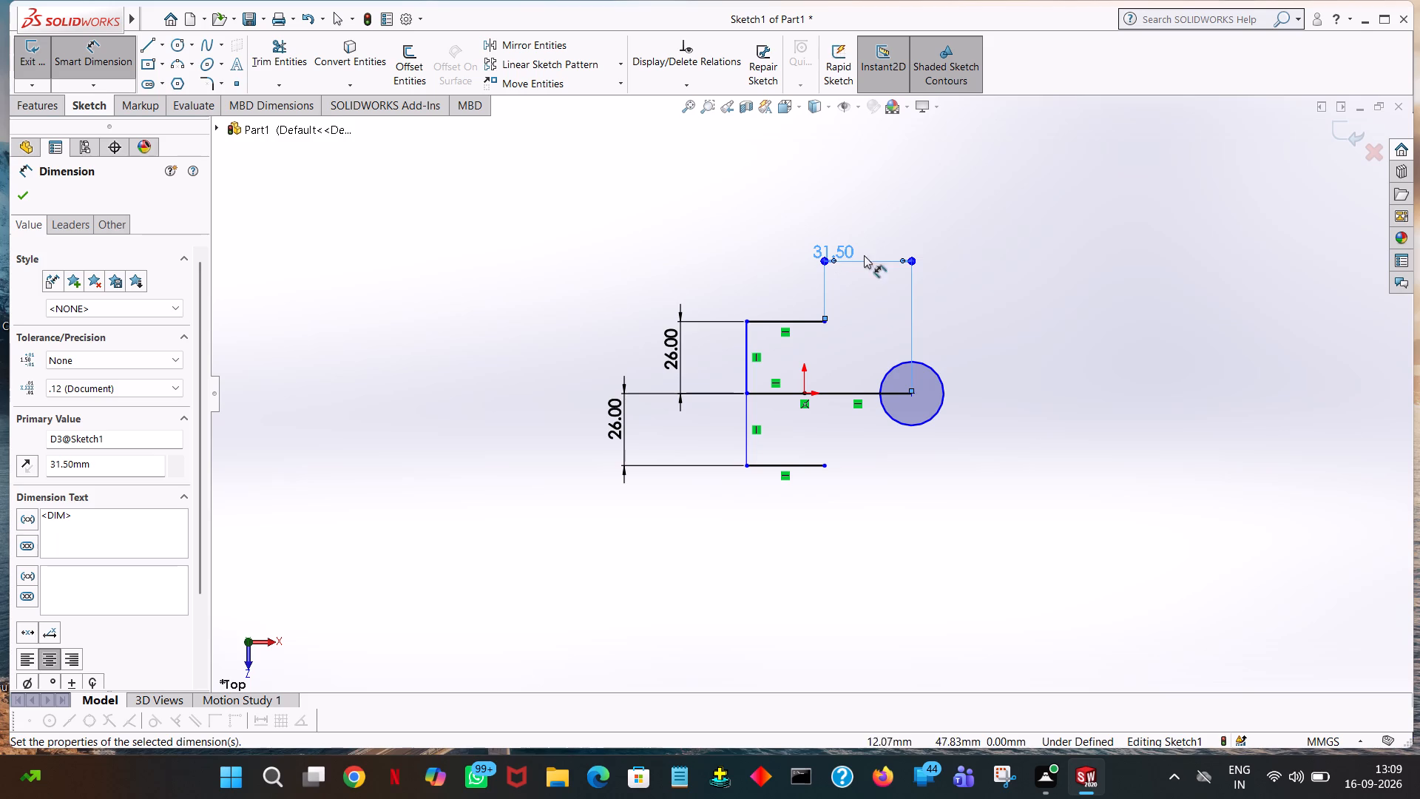
{"action": "left_click", "coordinate": [1092, 231]}
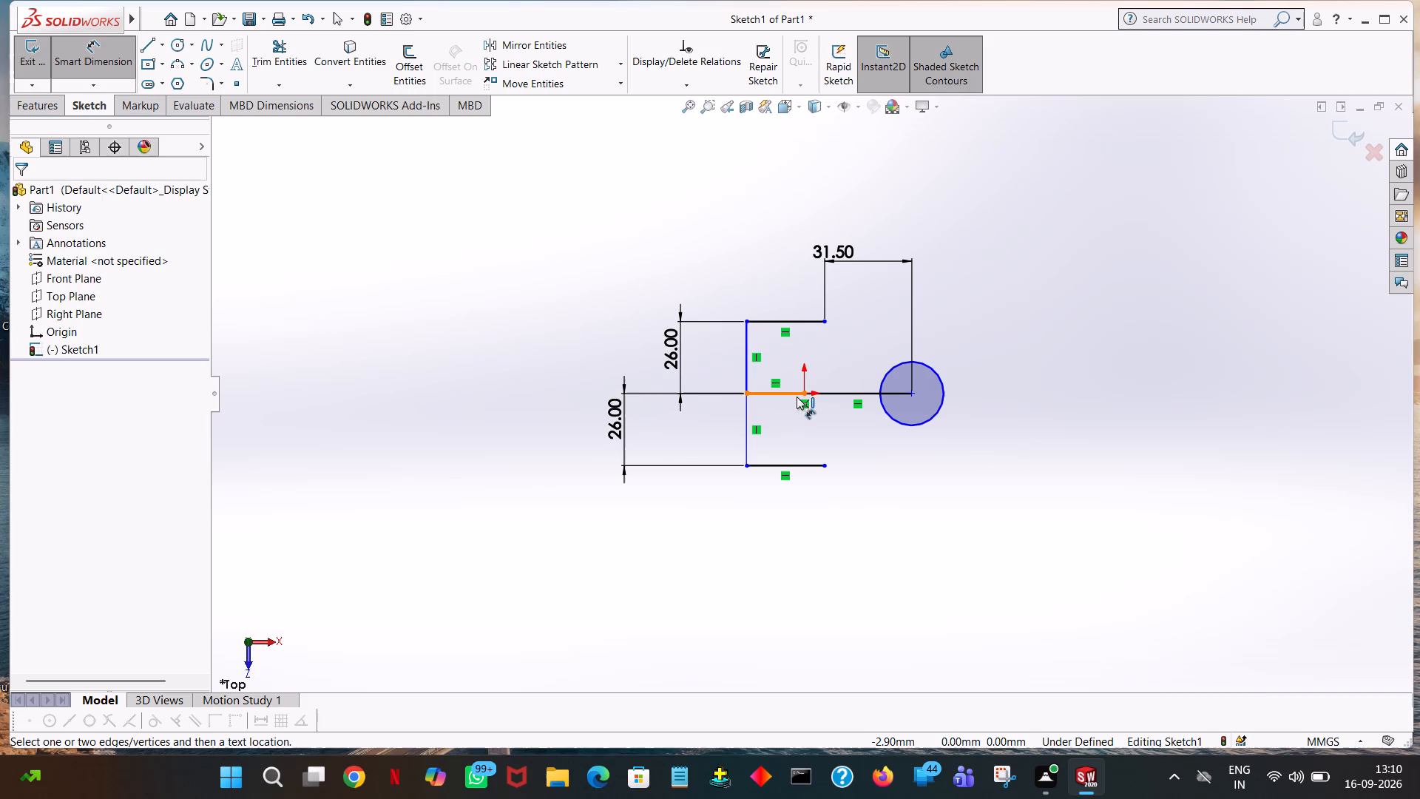
Dimension the circle's diameter as 11.50*2 mm.
{"action": "left_click", "coordinate": [946, 381]}
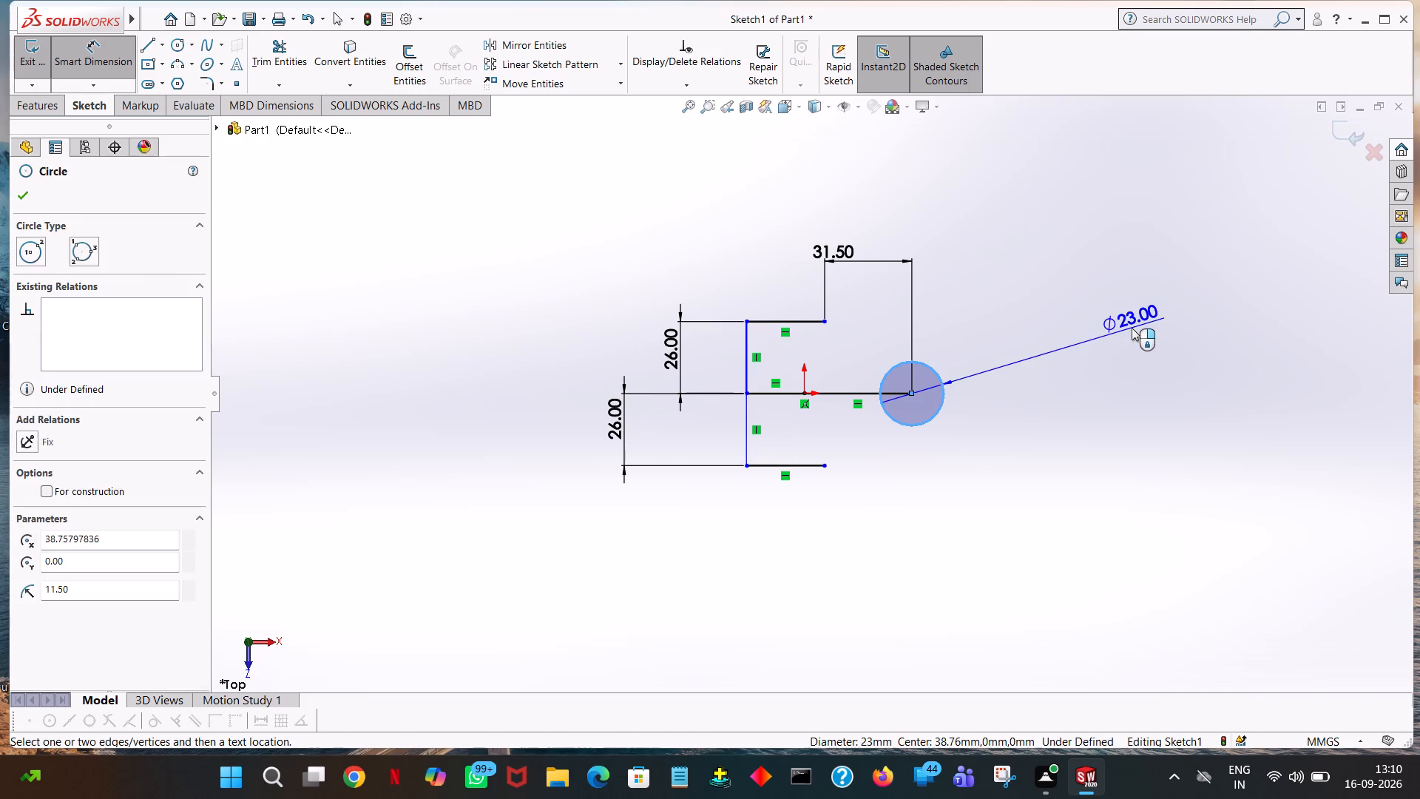
{"action": "left_click", "coordinate": [1132, 328]}
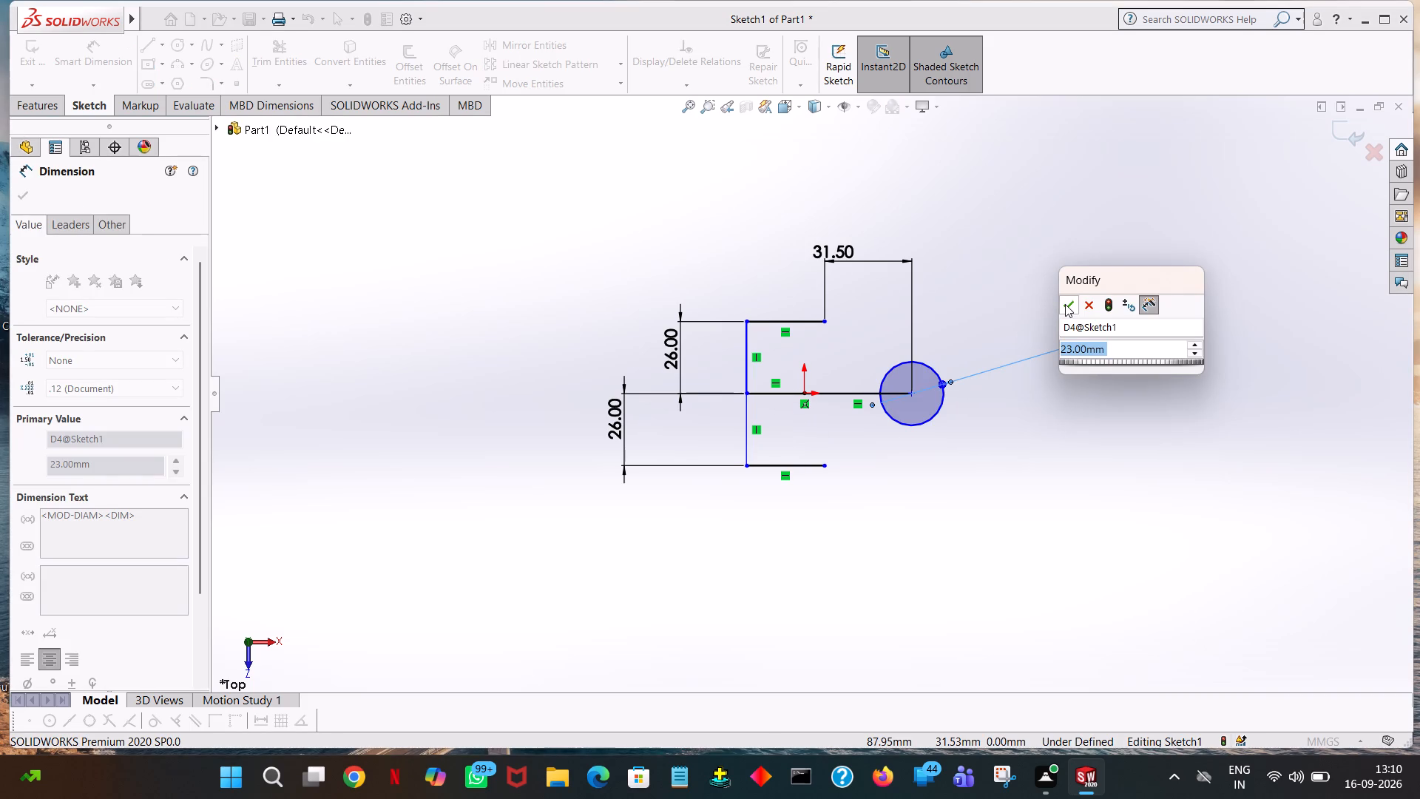
{"action": "left_click", "coordinate": [1065, 304]}
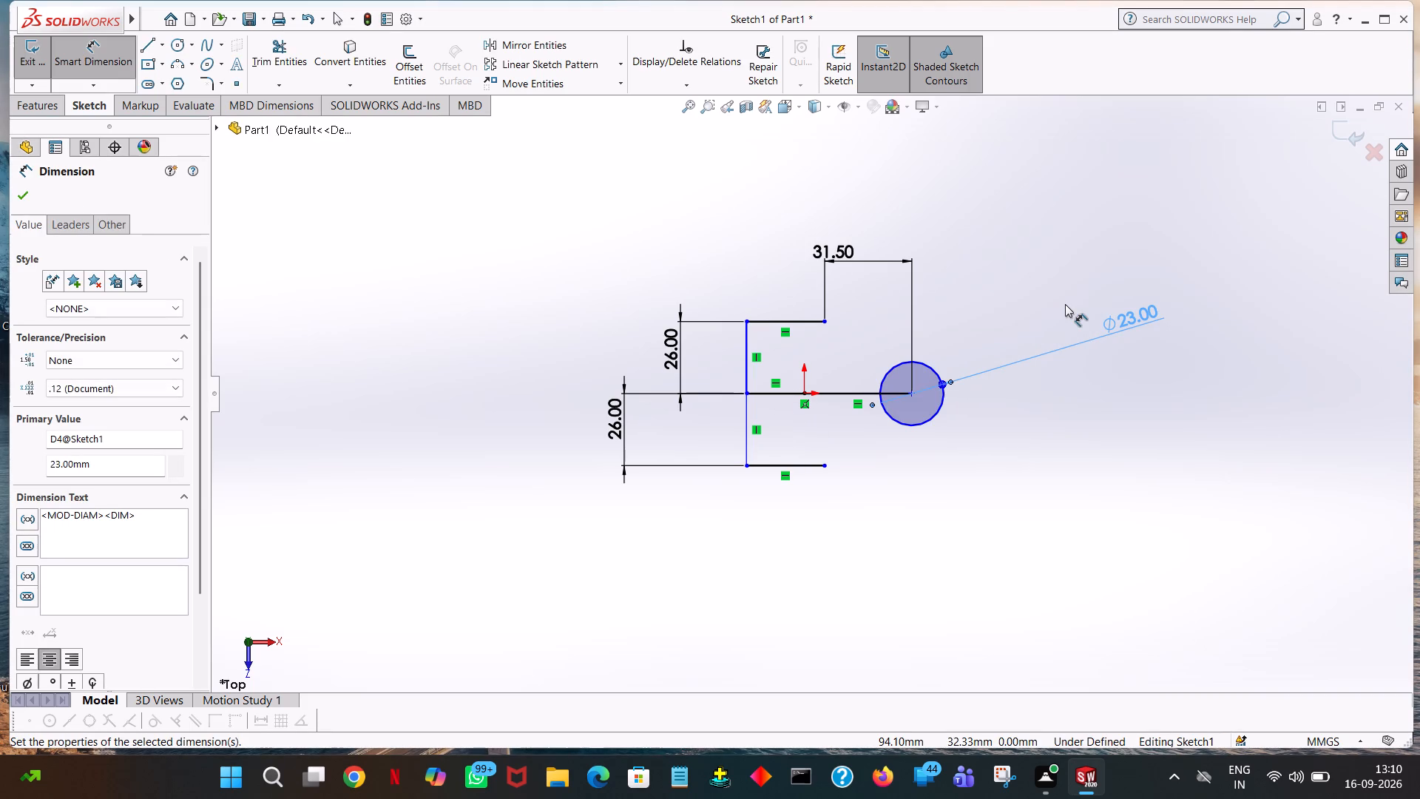
{"action": "left_click", "coordinate": [1122, 320]}
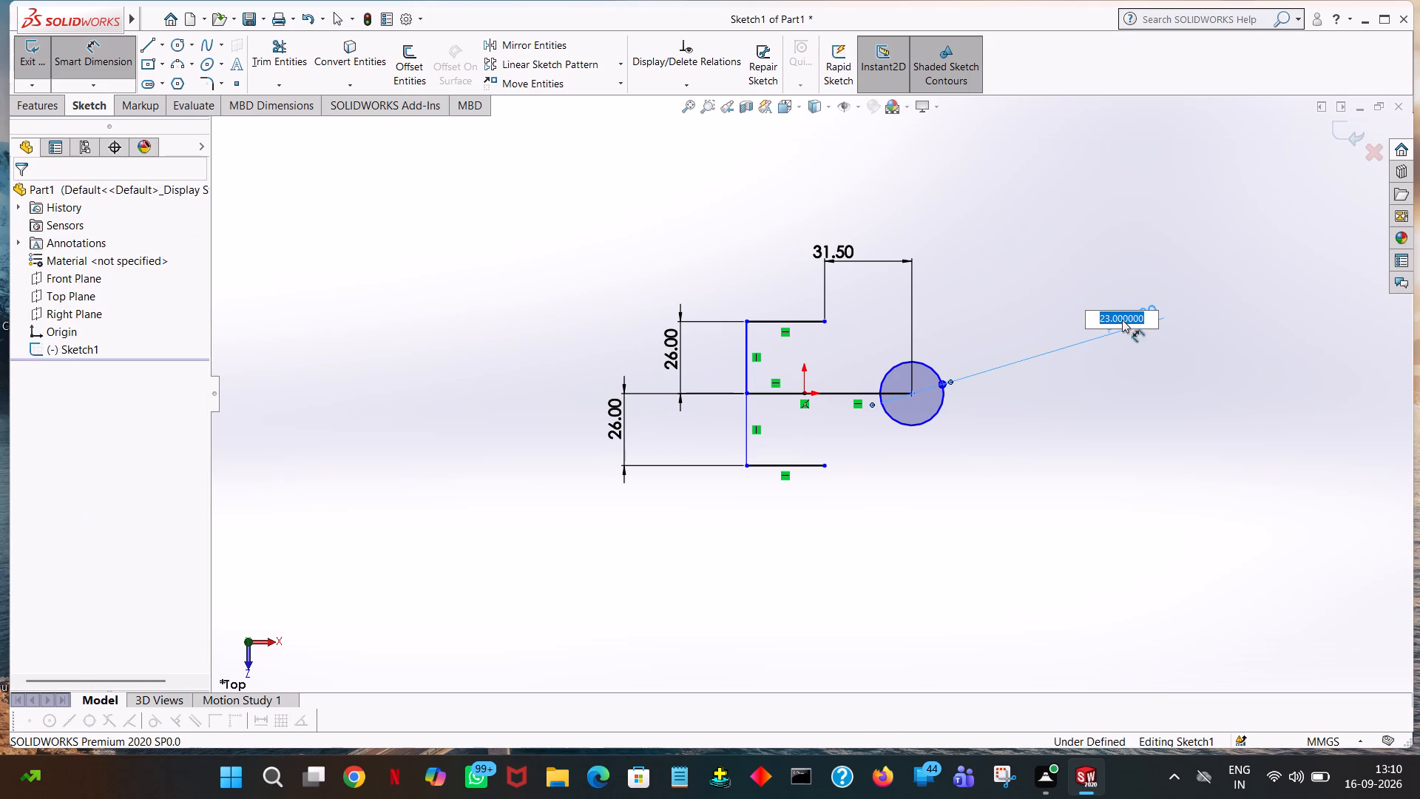
{"action": "type", "text": "11.50"}
{"action": "type", "text": "*2"}
{"action": "key", "text": "Return"}
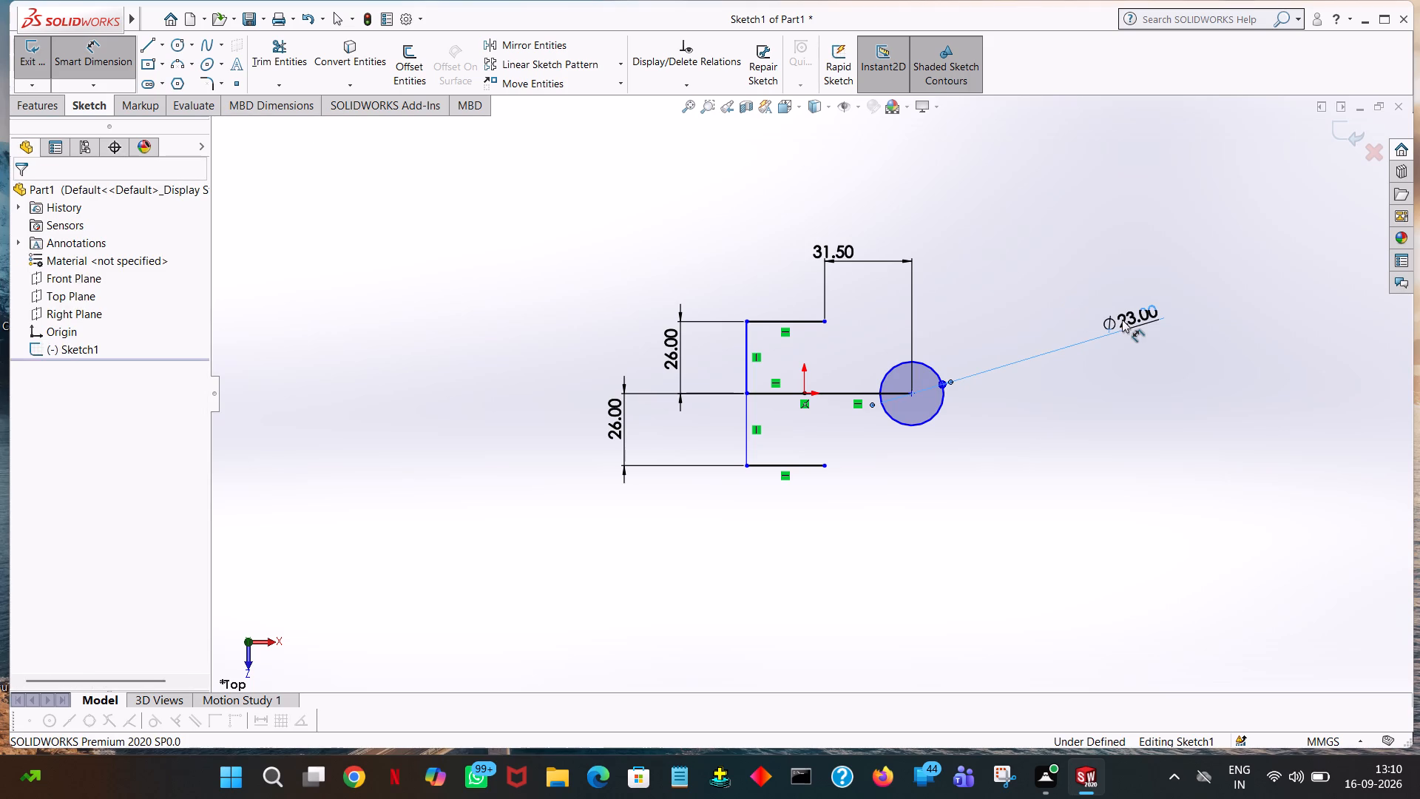
{"action": "left_click", "coordinate": [1172, 178]}
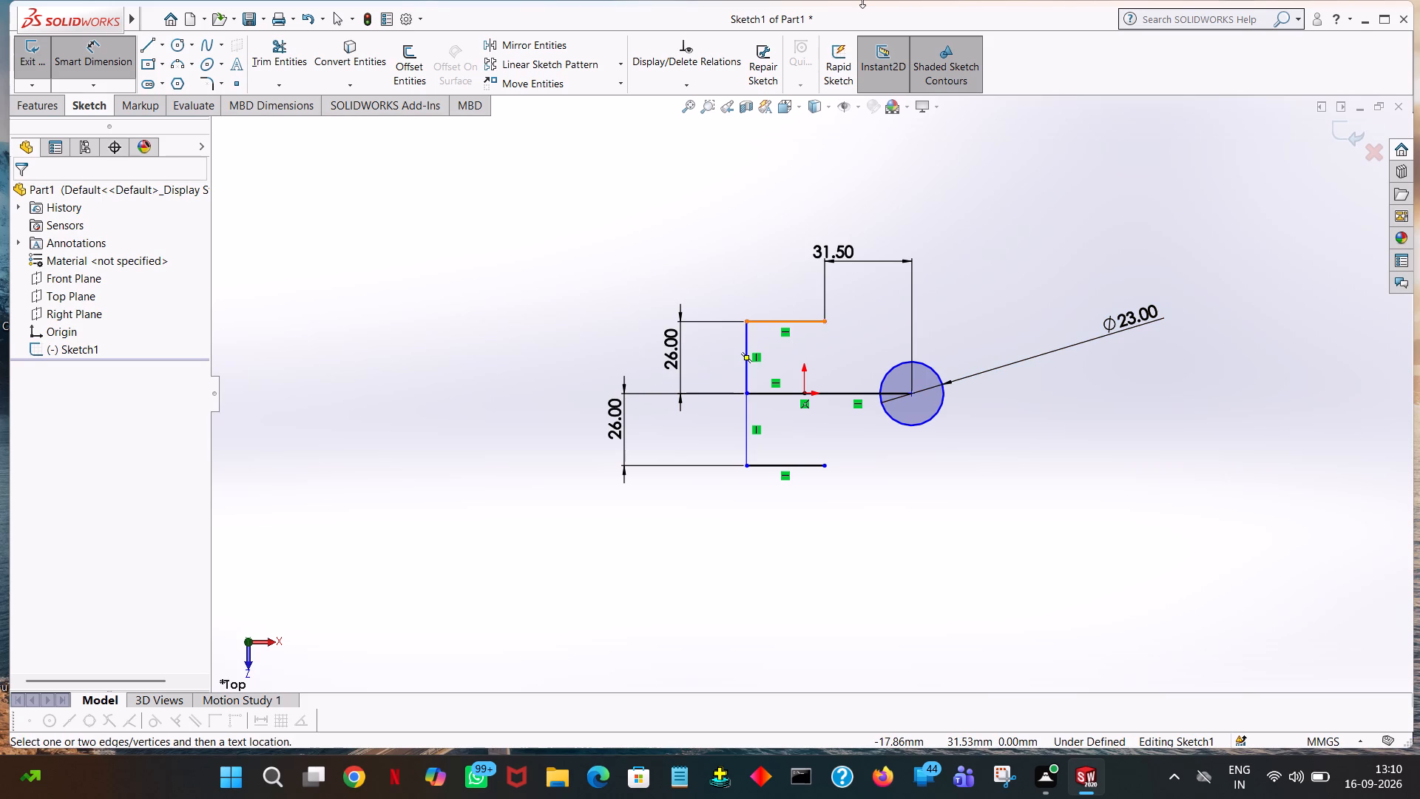
Dimension the horizontal distance from the circle's centre to the shared endpoint of the two vertical lines as 52.50 mm.
{"action": "left_click", "coordinate": [910, 393]}
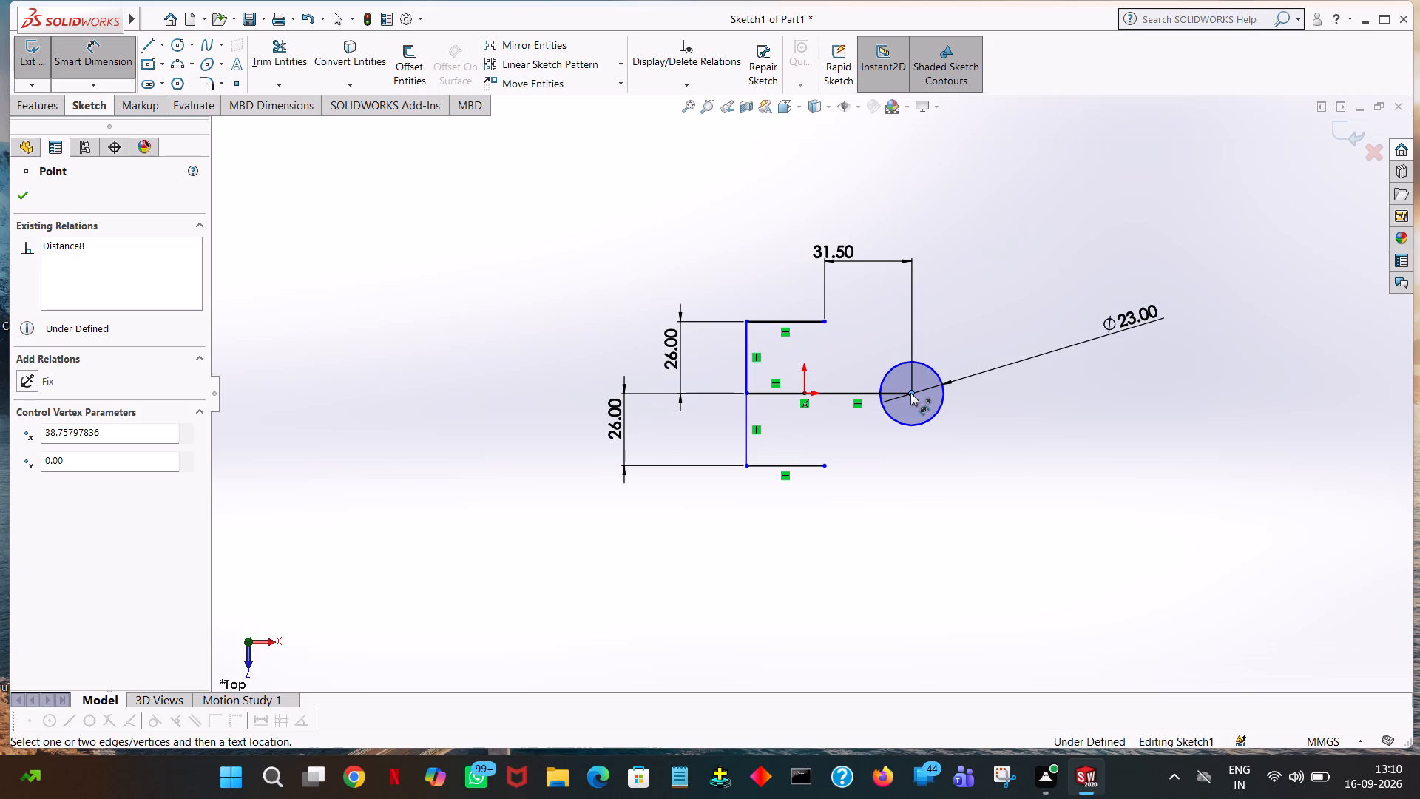
{"action": "left_click", "coordinate": [746, 391]}
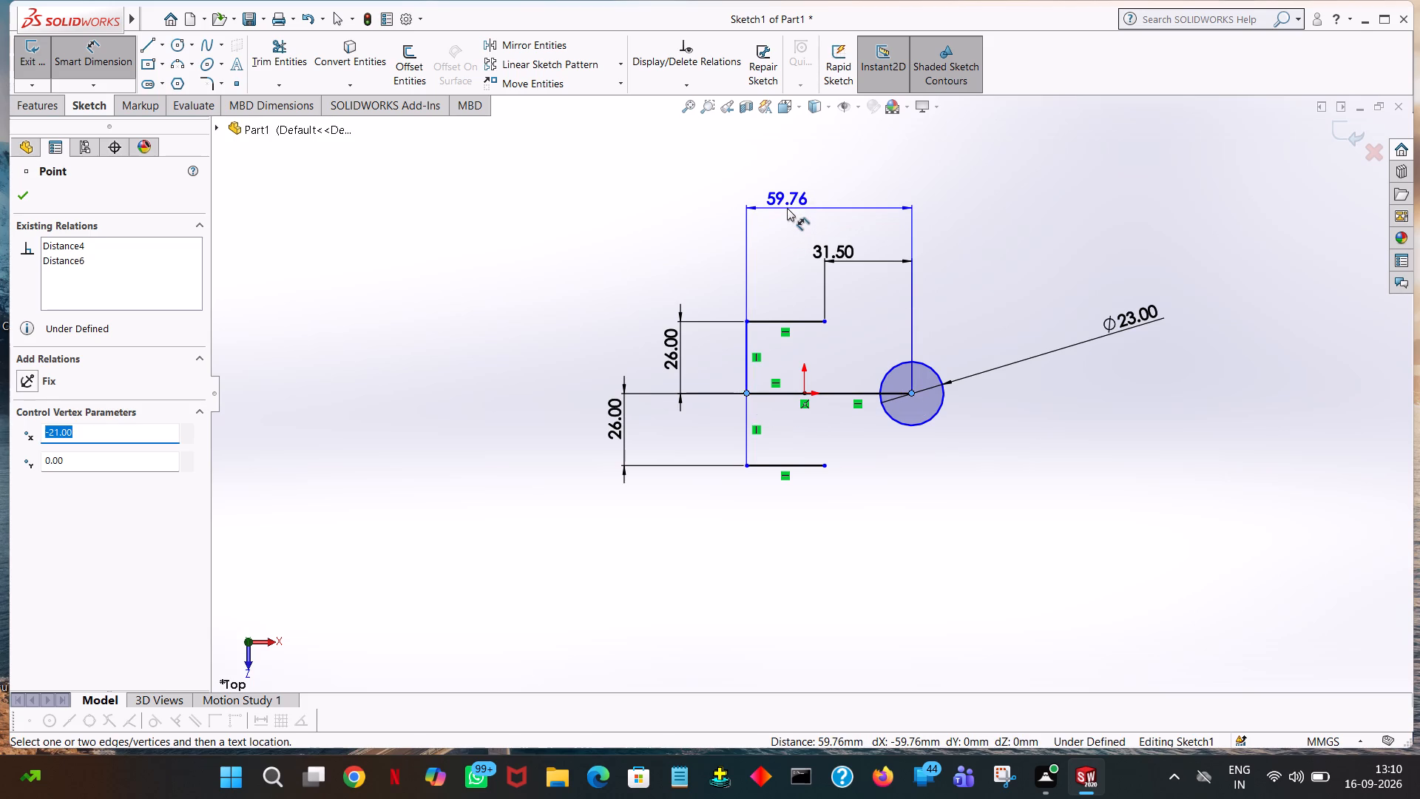
{"action": "left_click", "coordinate": [787, 209]}
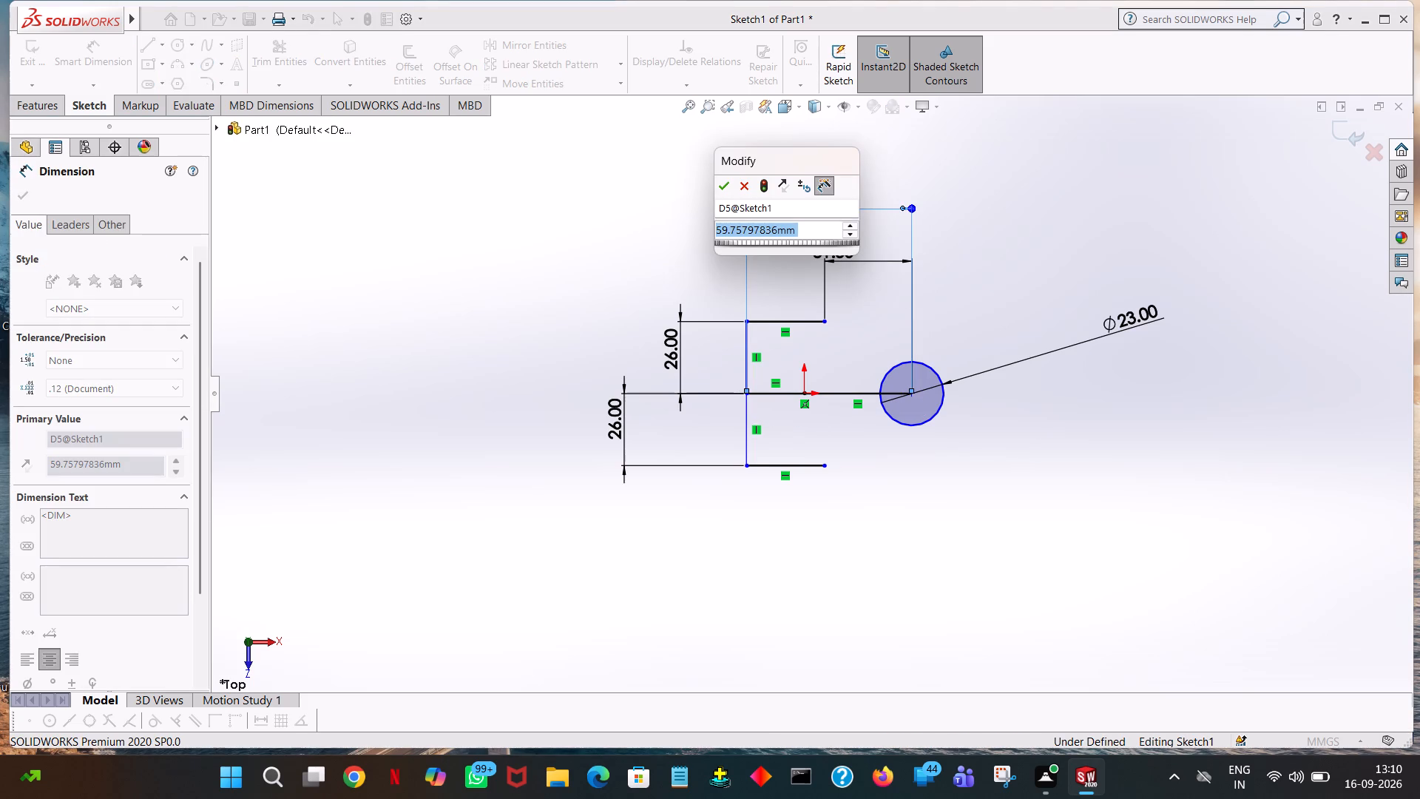
{"action": "type", "text": "52."}
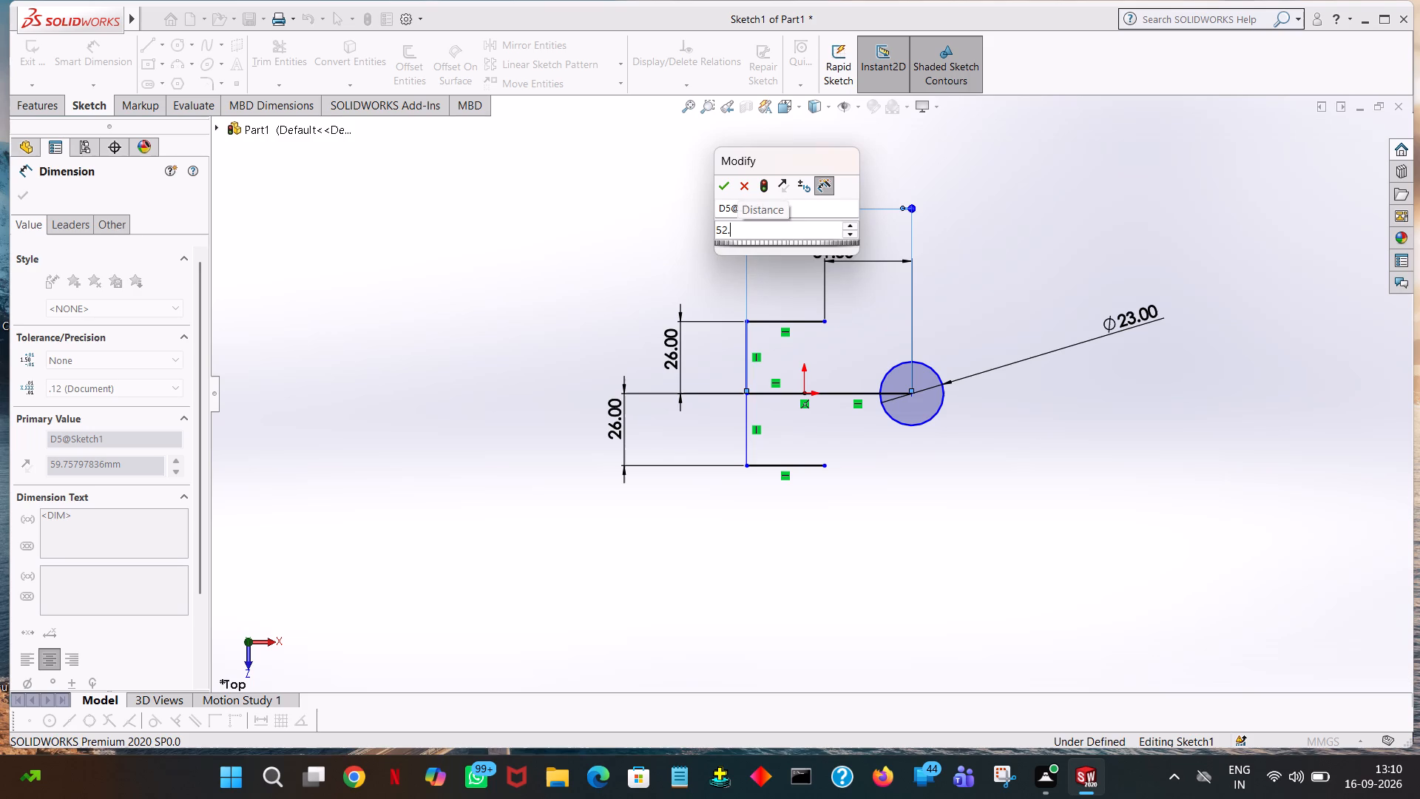
{"action": "type", "text": "50"}
{"action": "key", "text": "Return"}
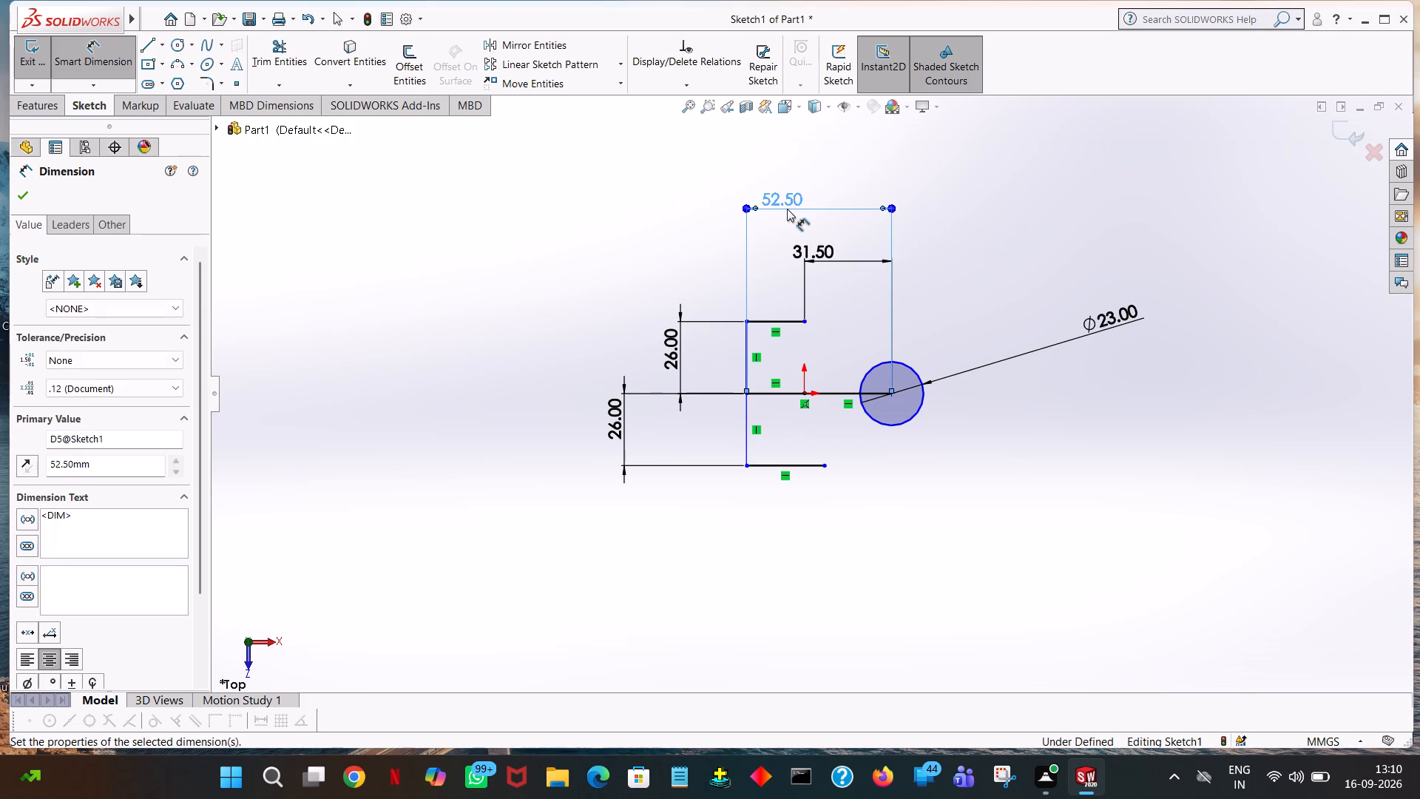
{"action": "left_click", "coordinate": [1015, 204]}
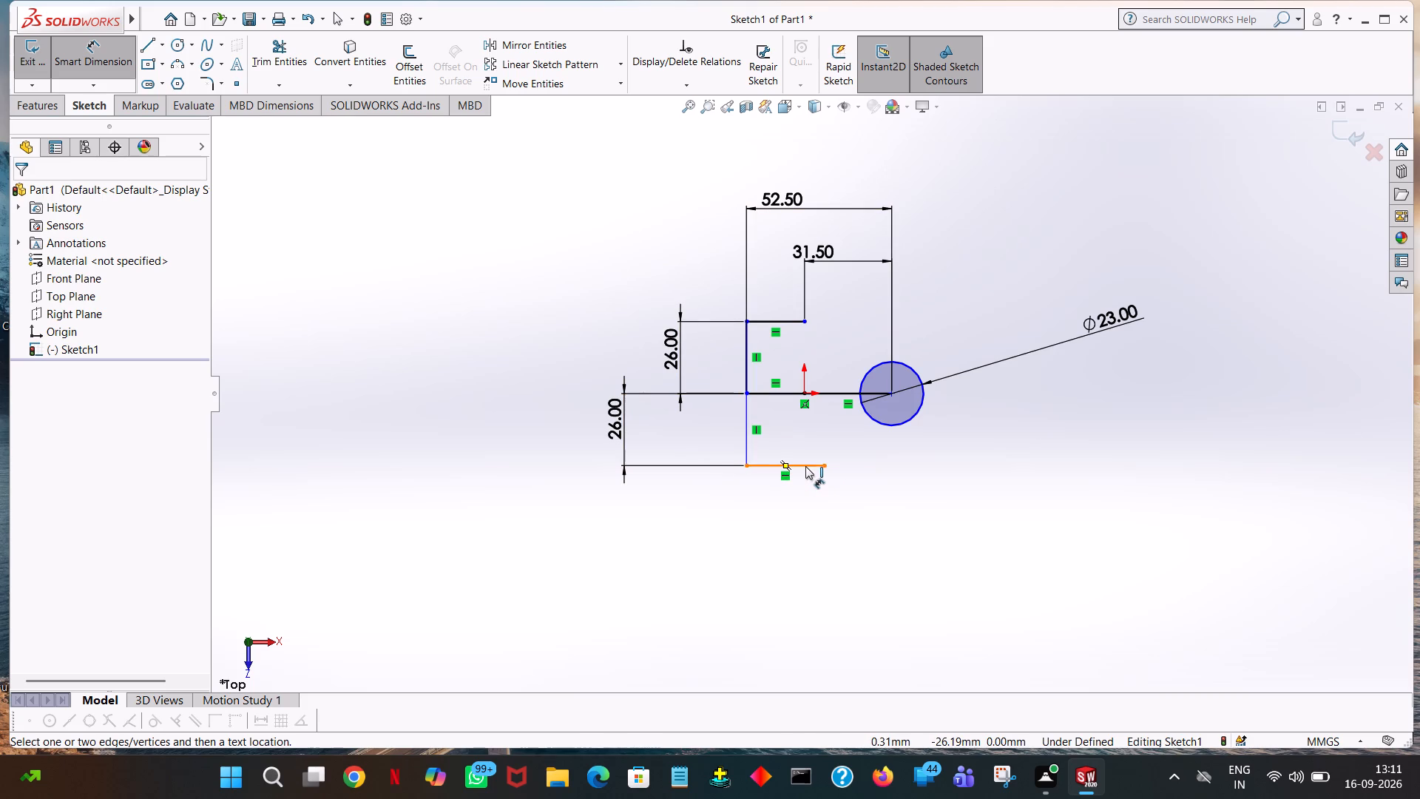
Dimension the horizontal distance from the lower horizontal line's free end to the circle's centre as 31.50 mm.
{"action": "left_click", "coordinate": [825, 465]}
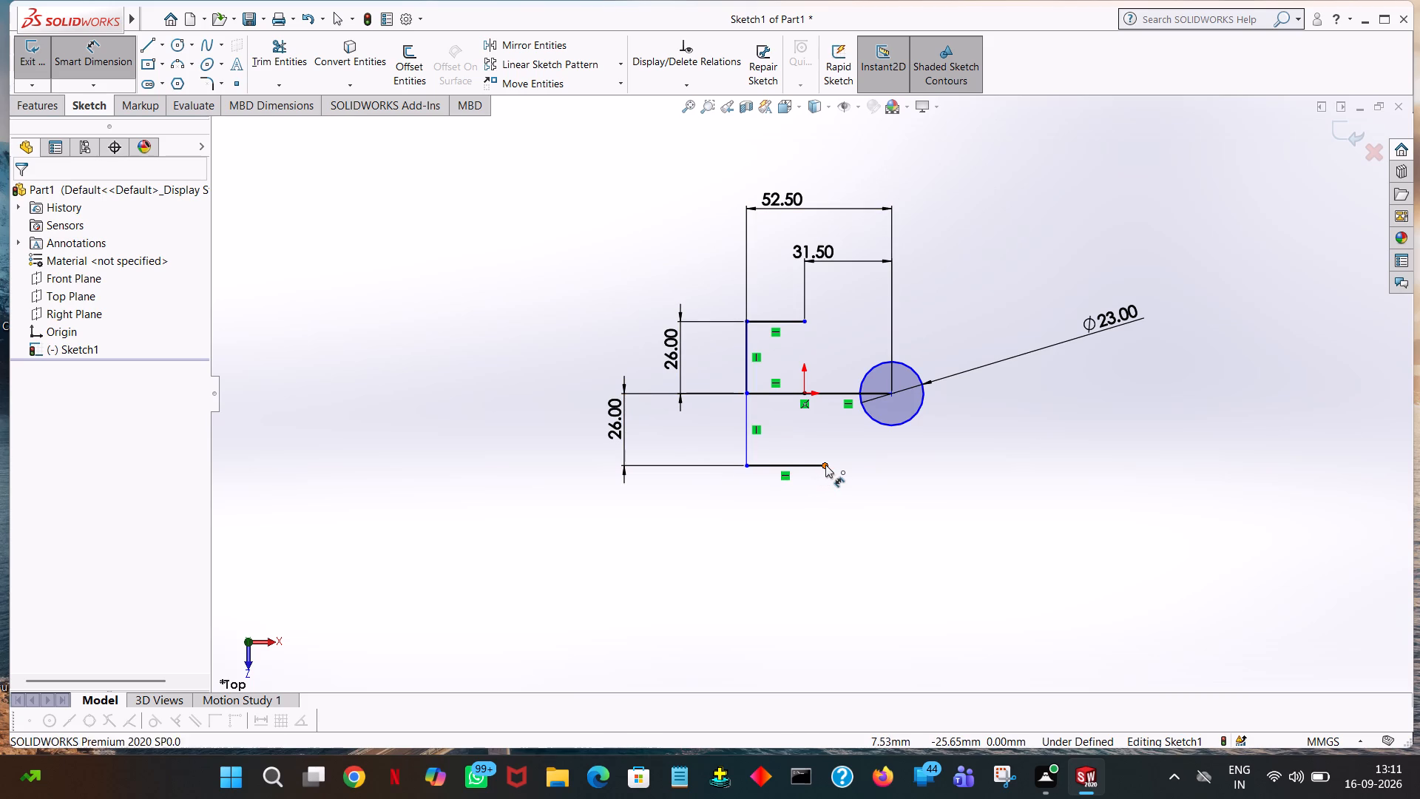
{"action": "left_click", "coordinate": [892, 391]}
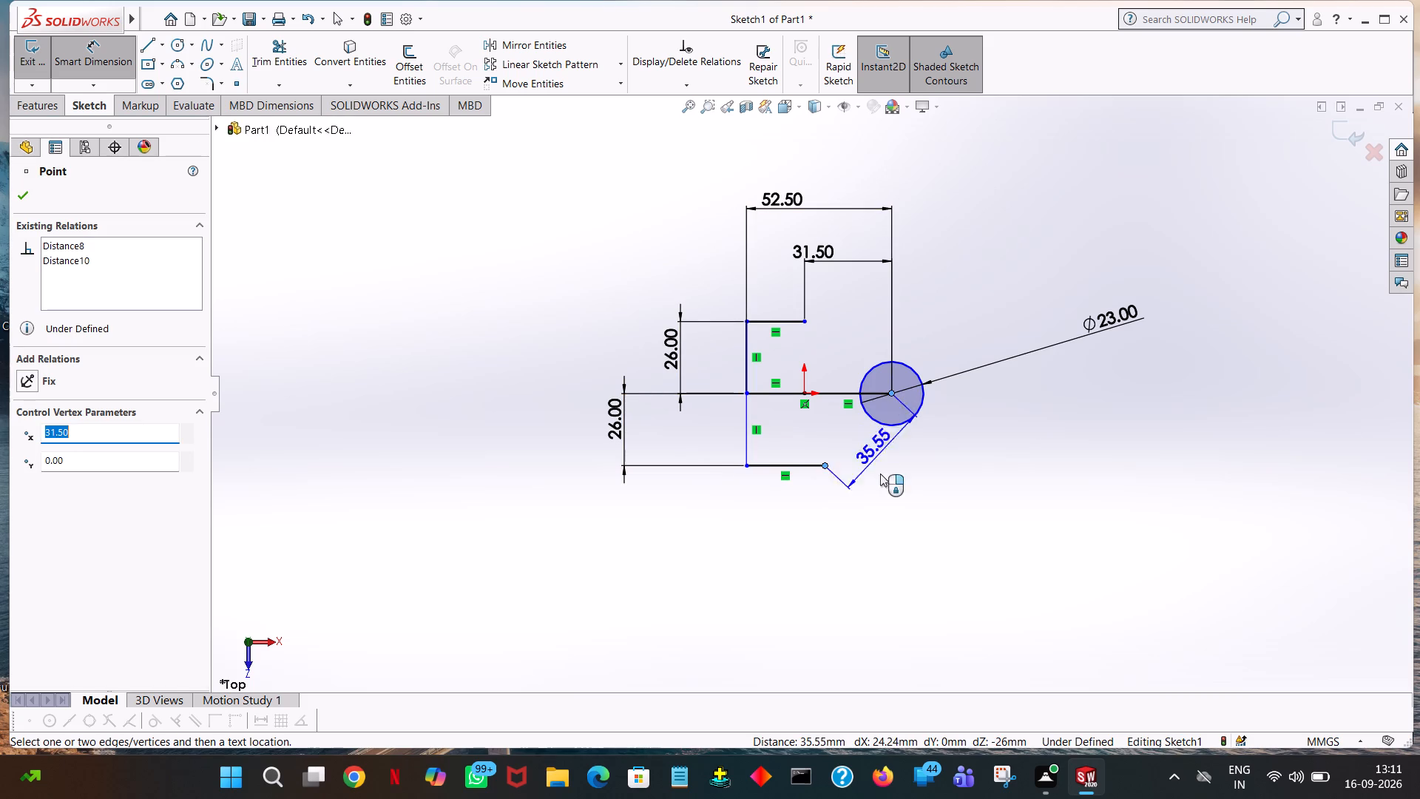
{"action": "left_click", "coordinate": [868, 534]}
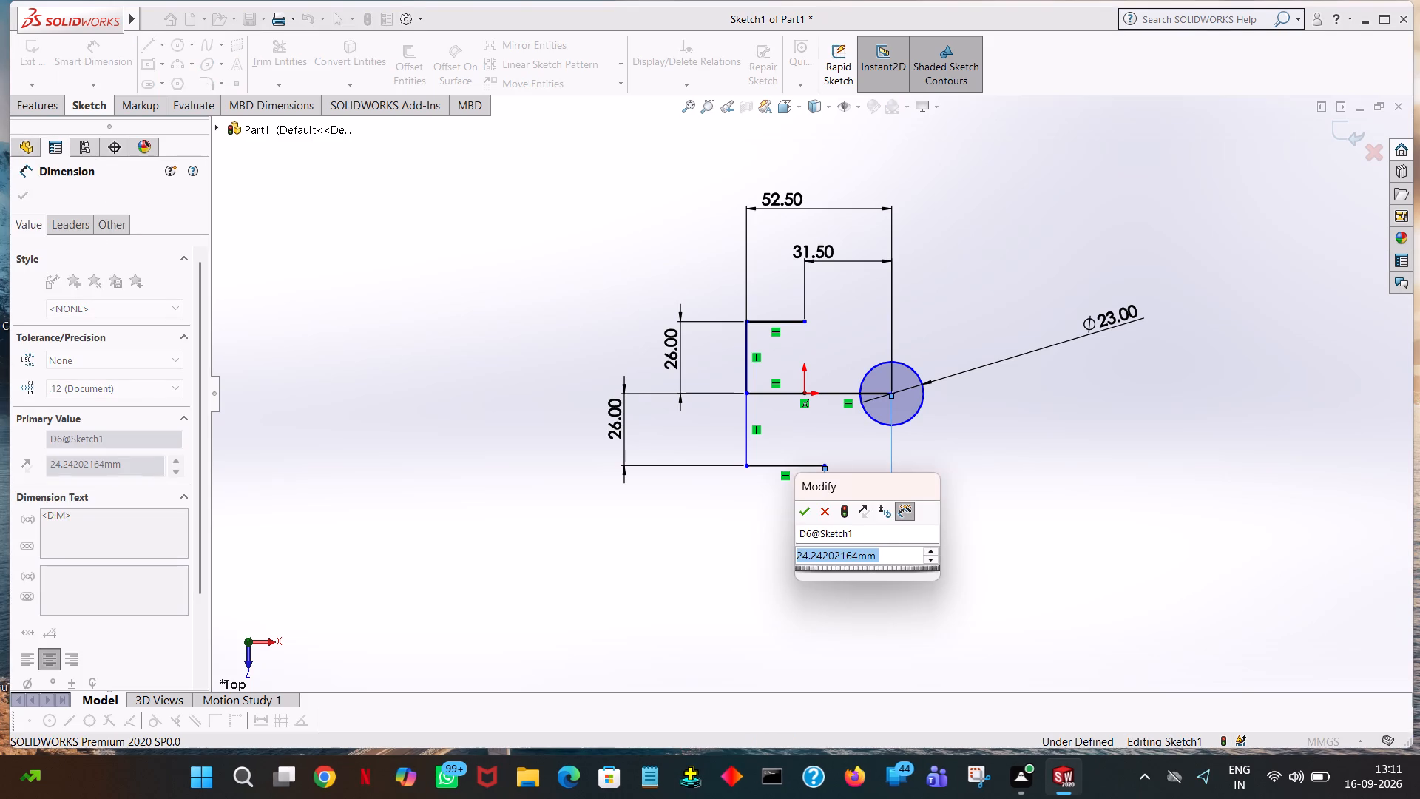
{"action": "type", "text": "31.50"}
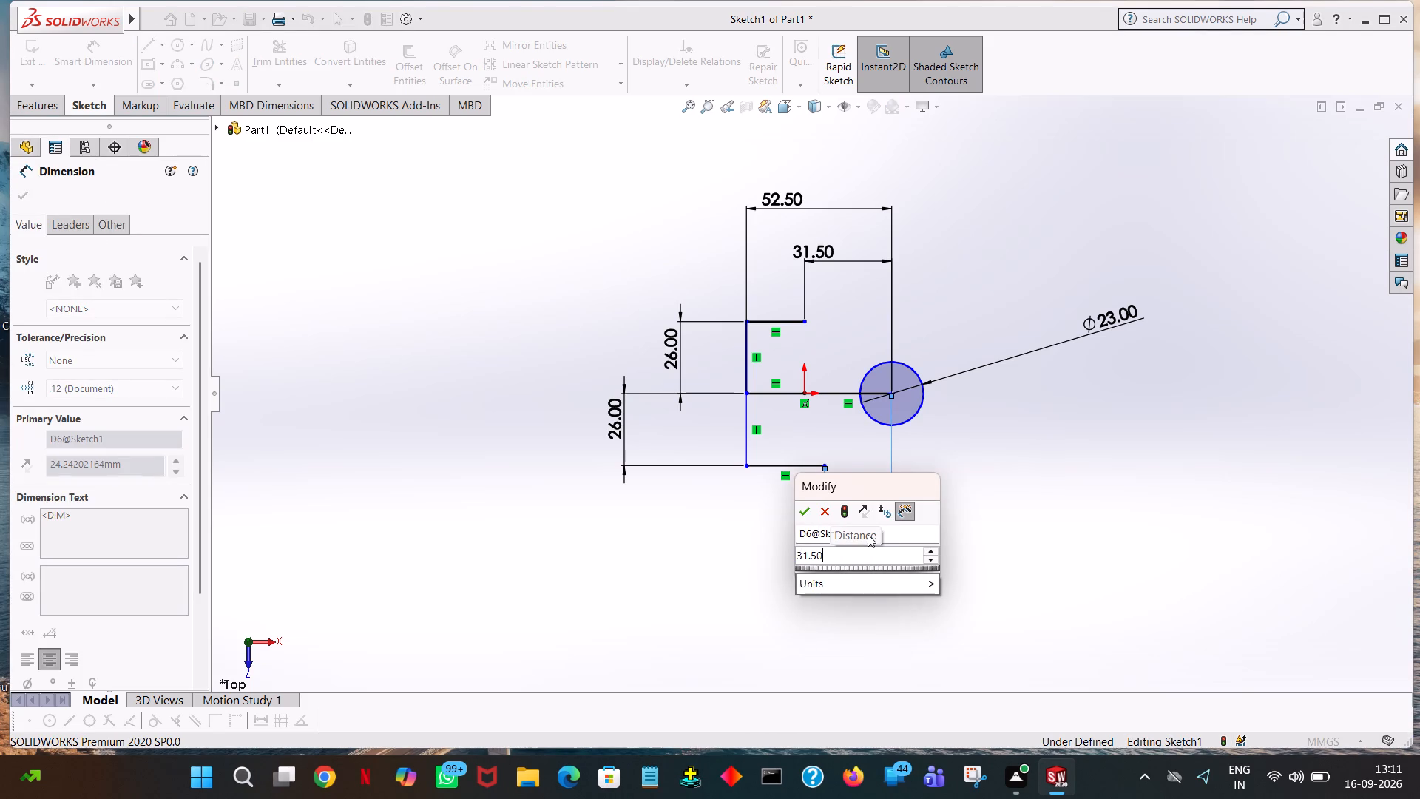
{"action": "key", "text": "Return"}
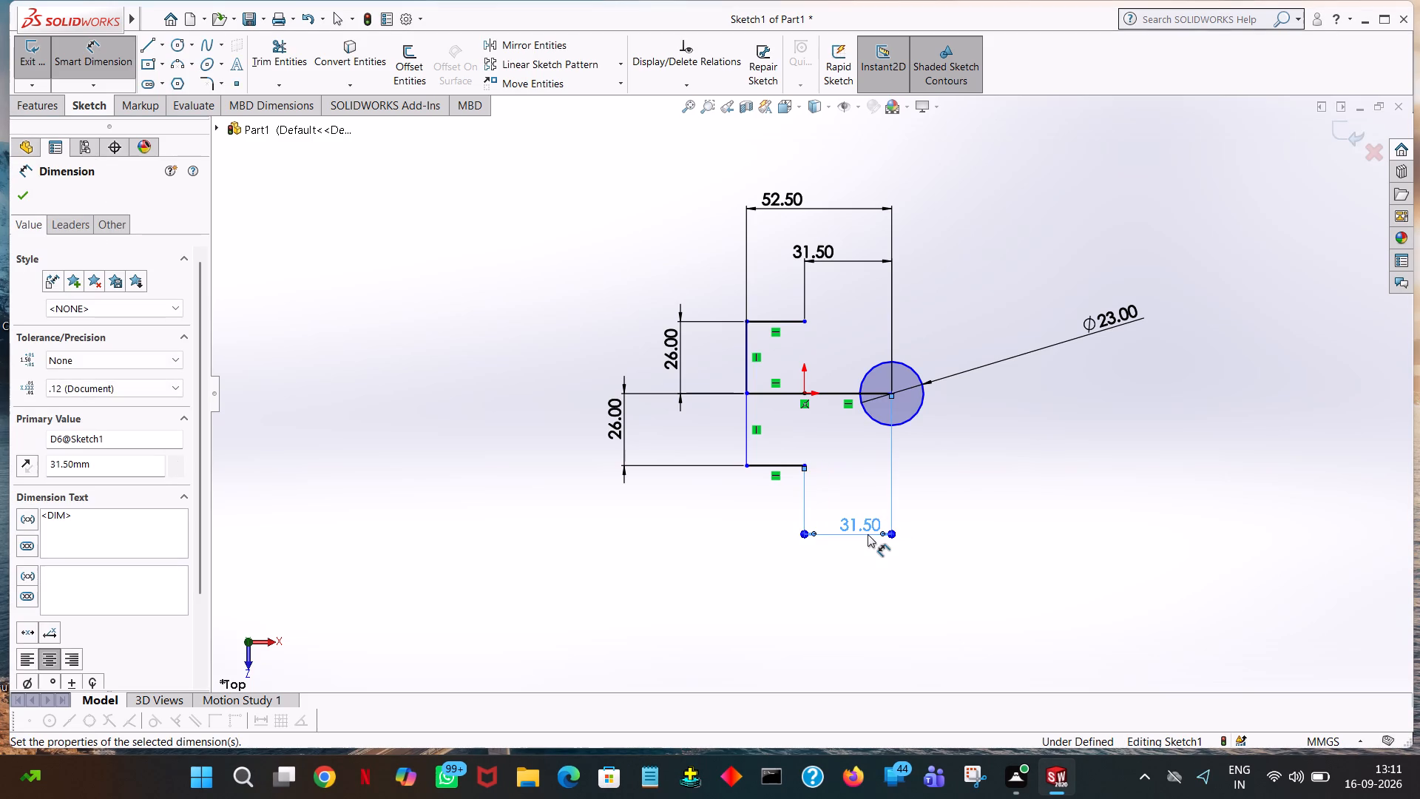
{"action": "left_click", "coordinate": [1082, 464]}
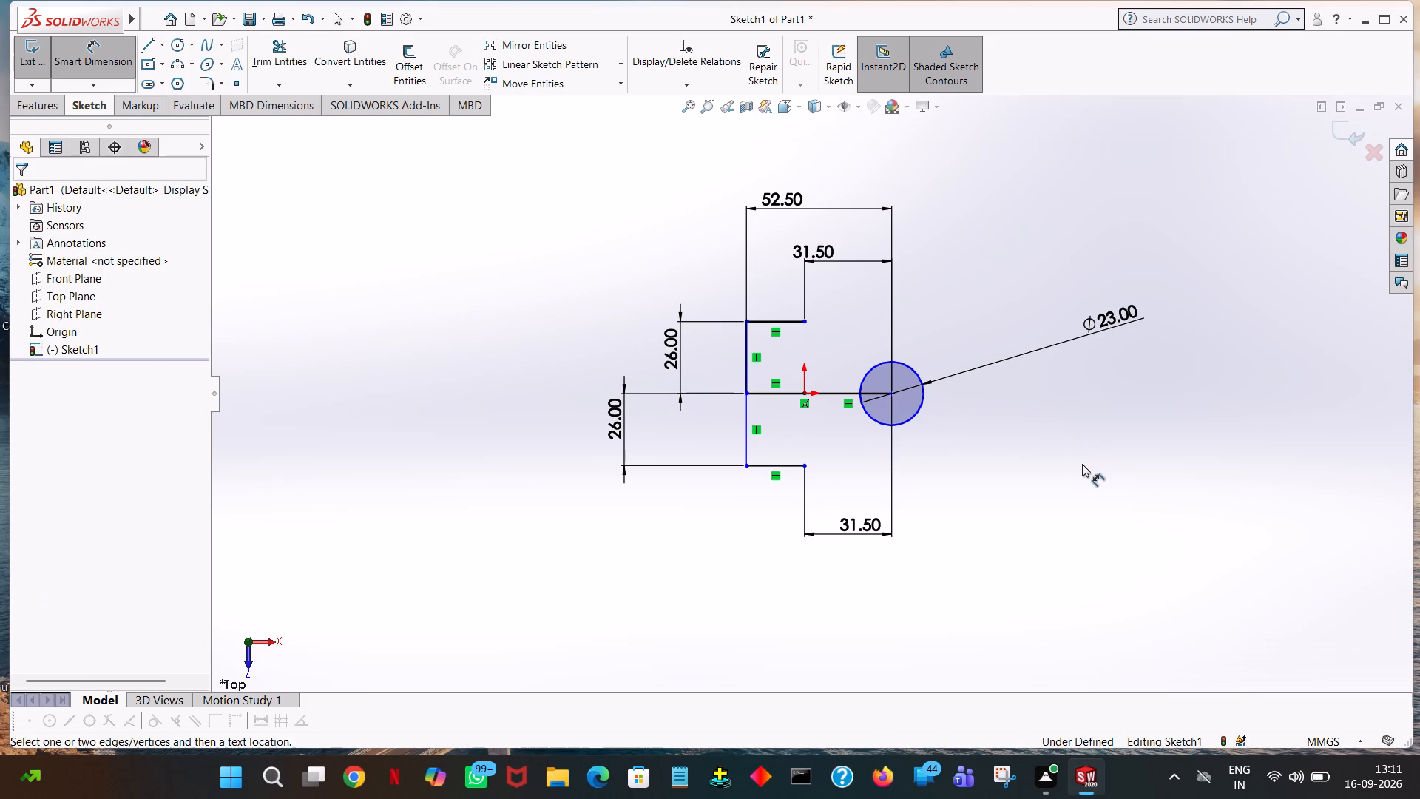
Dimension the horizontal distance from the origin to the circle's centre, accepting the offered value.
{"action": "left_click", "coordinate": [892, 393]}
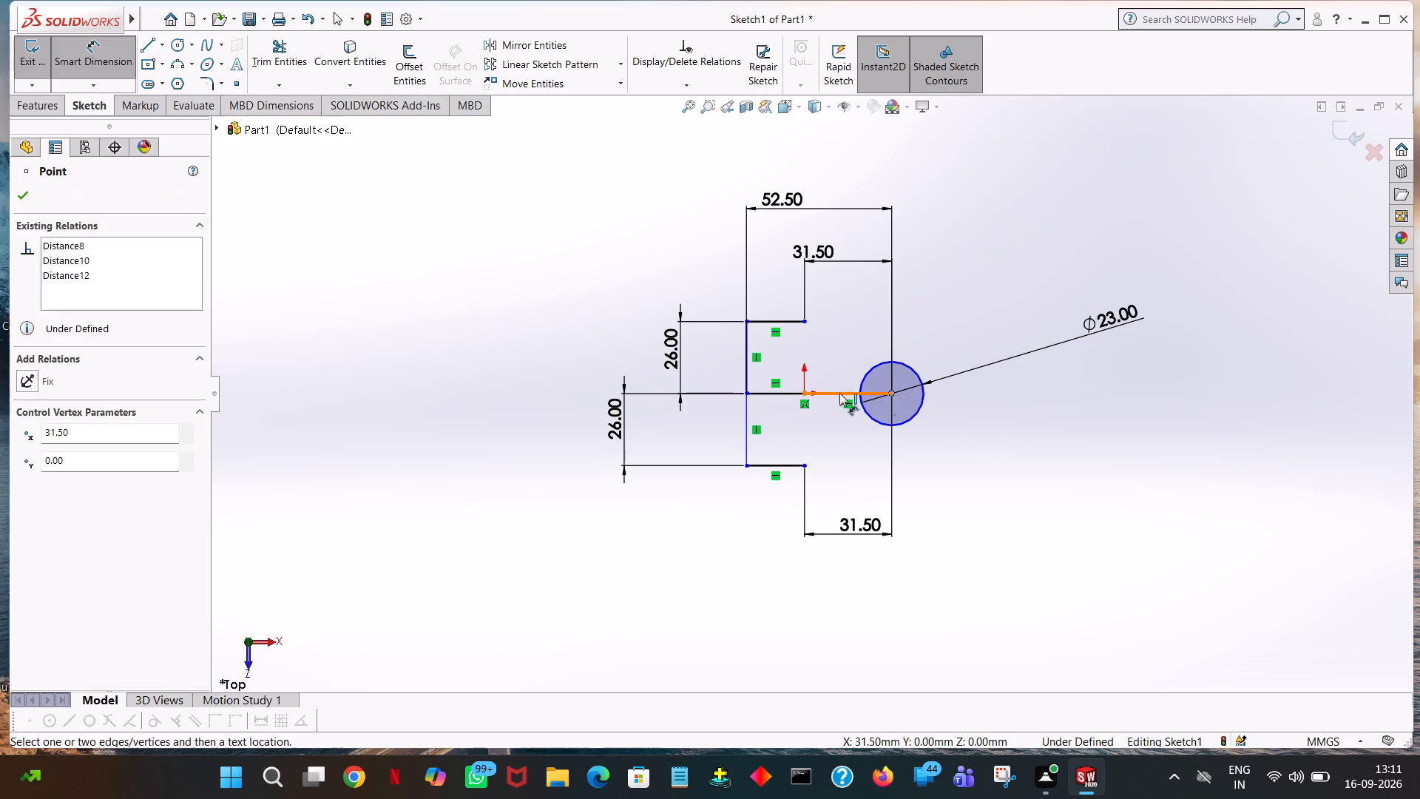
{"action": "left_click", "coordinate": [804, 393]}
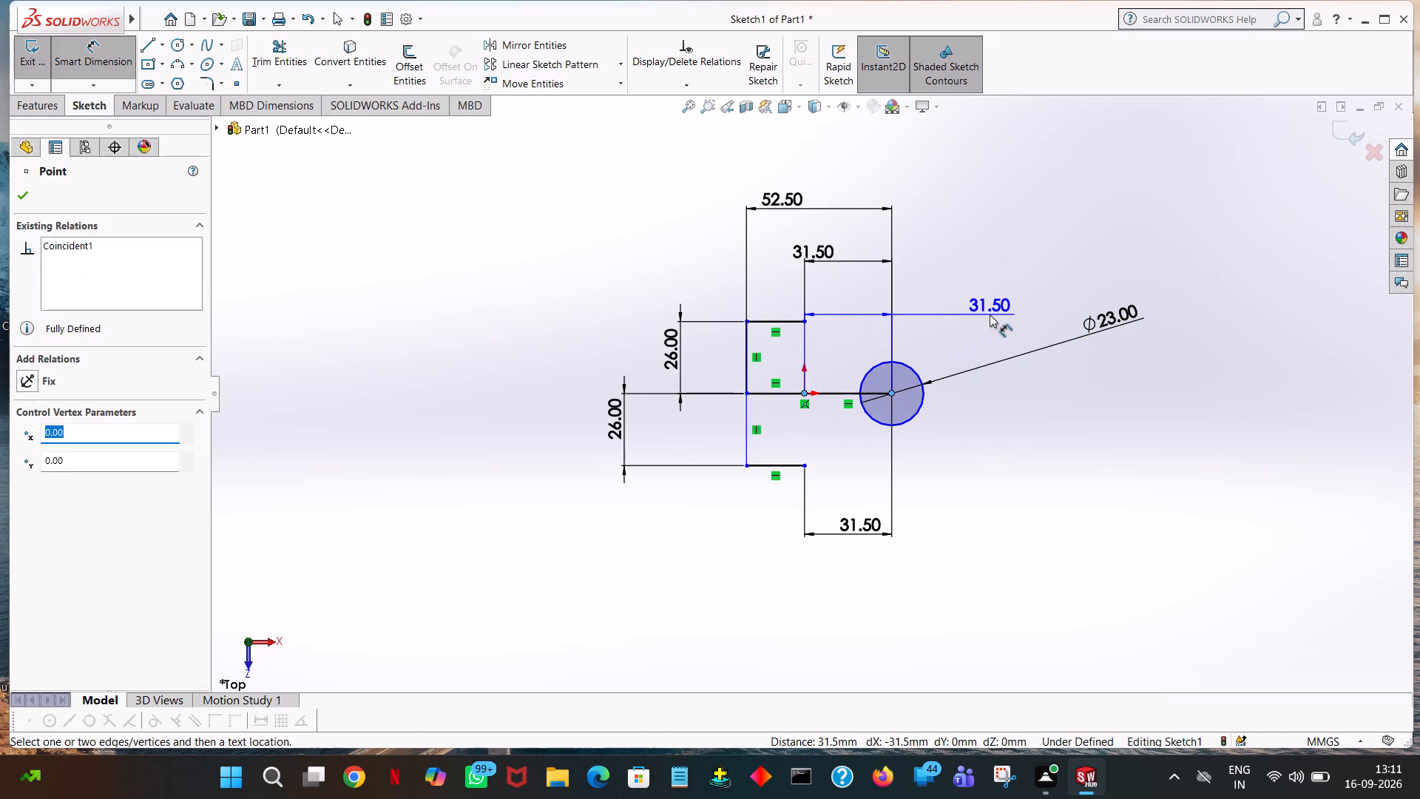
{"action": "left_click", "coordinate": [990, 314]}
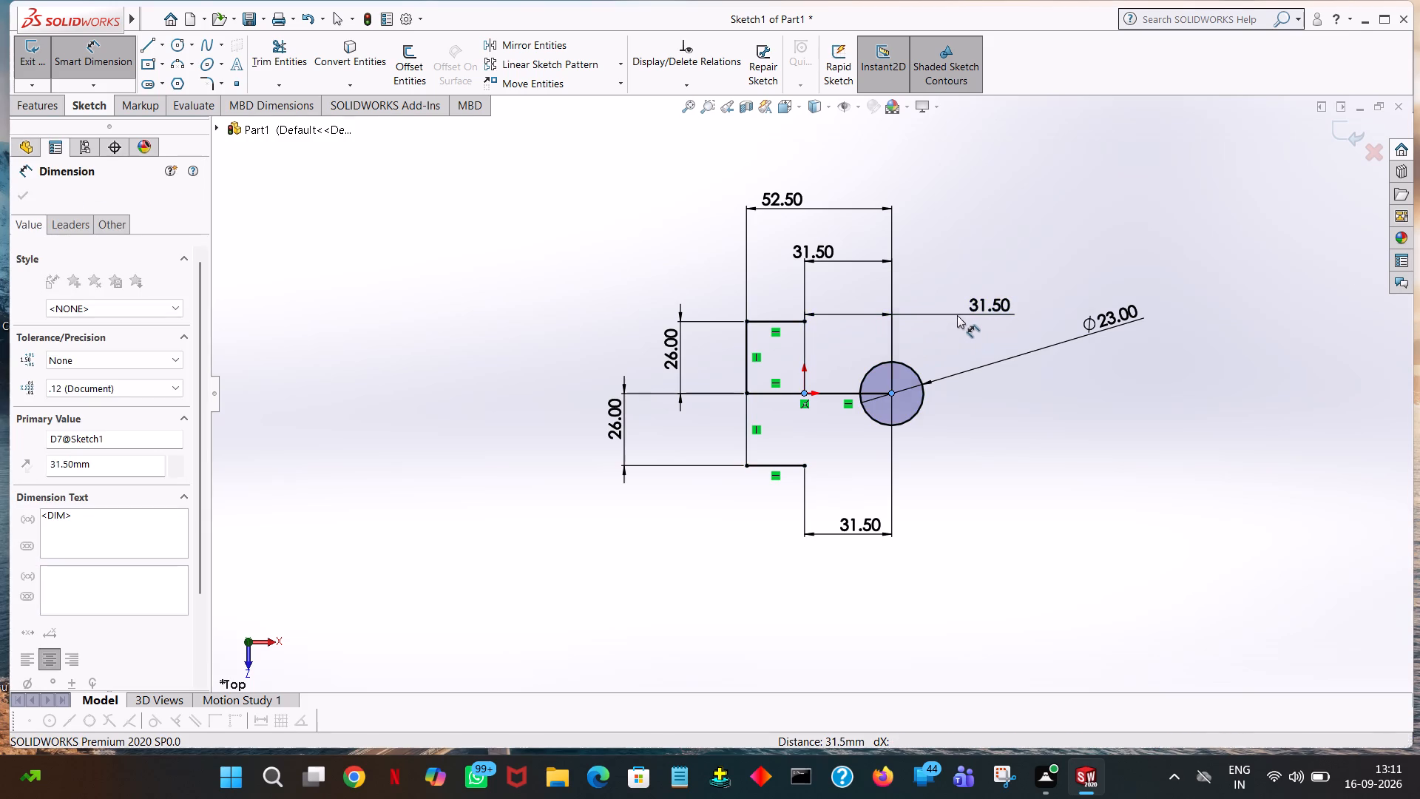
{"action": "left_click", "coordinate": [928, 300]}
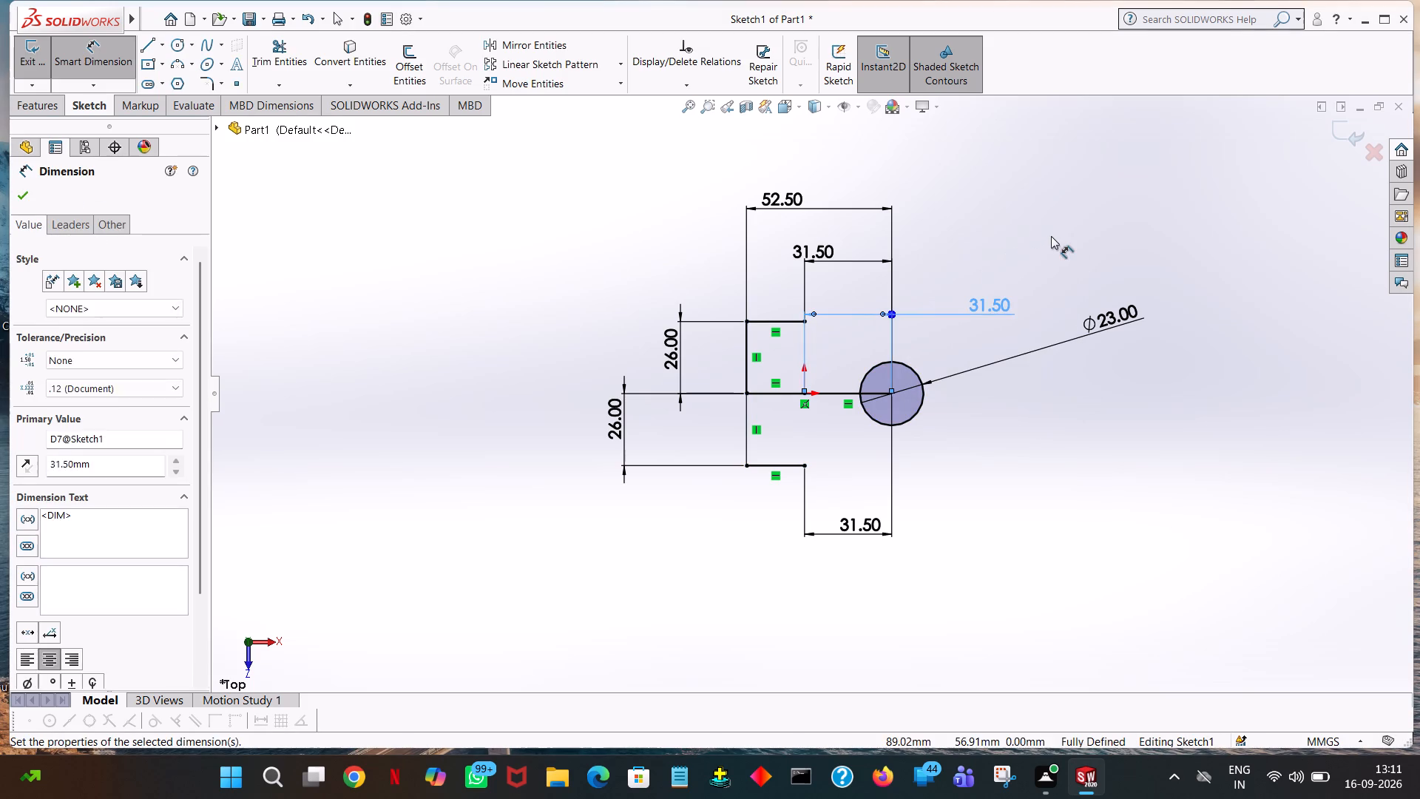
{"action": "left_click", "coordinate": [1051, 236]}
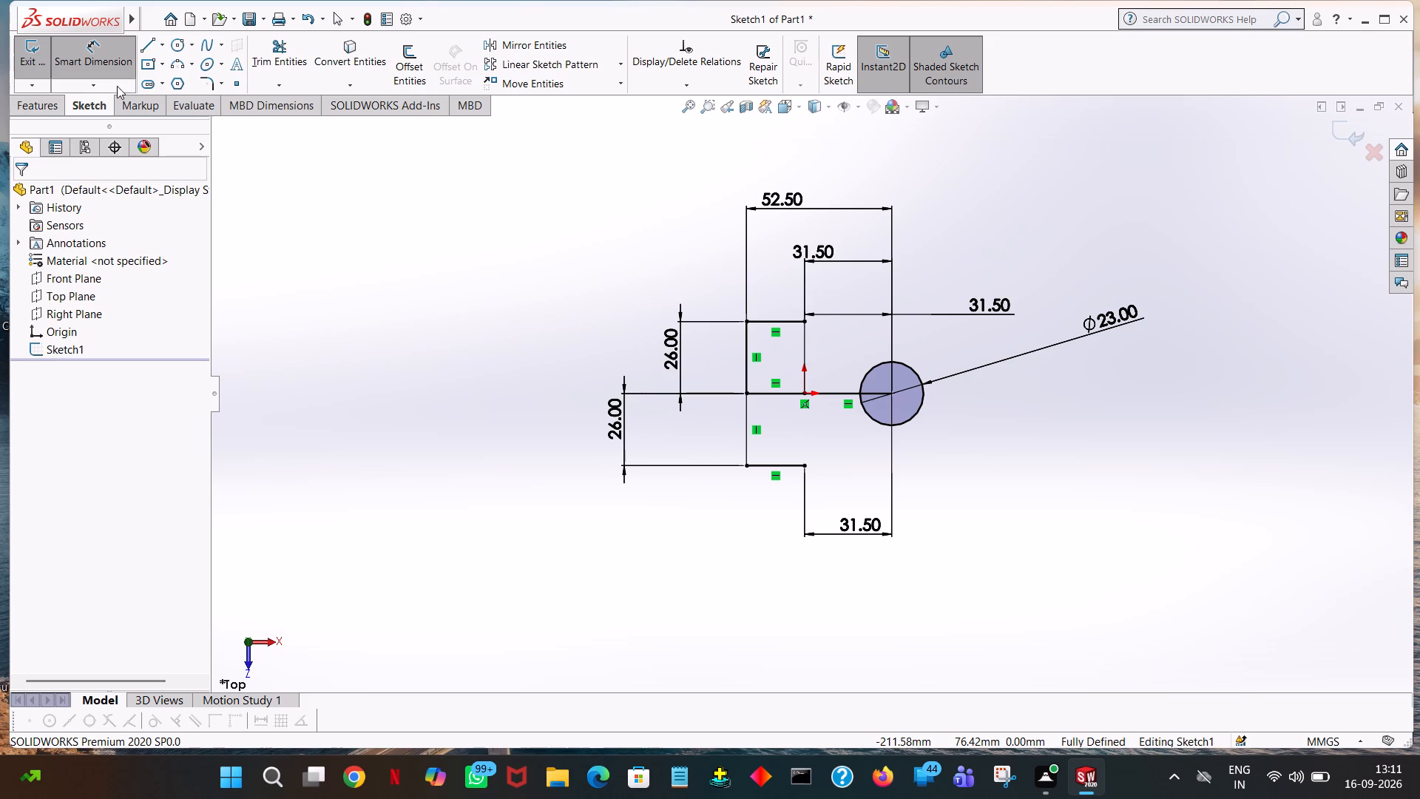
Sketch a line from the upper horizontal line's free end, tangent to the upper side of the circle.
{"action": "left_click", "coordinate": [147, 41]}
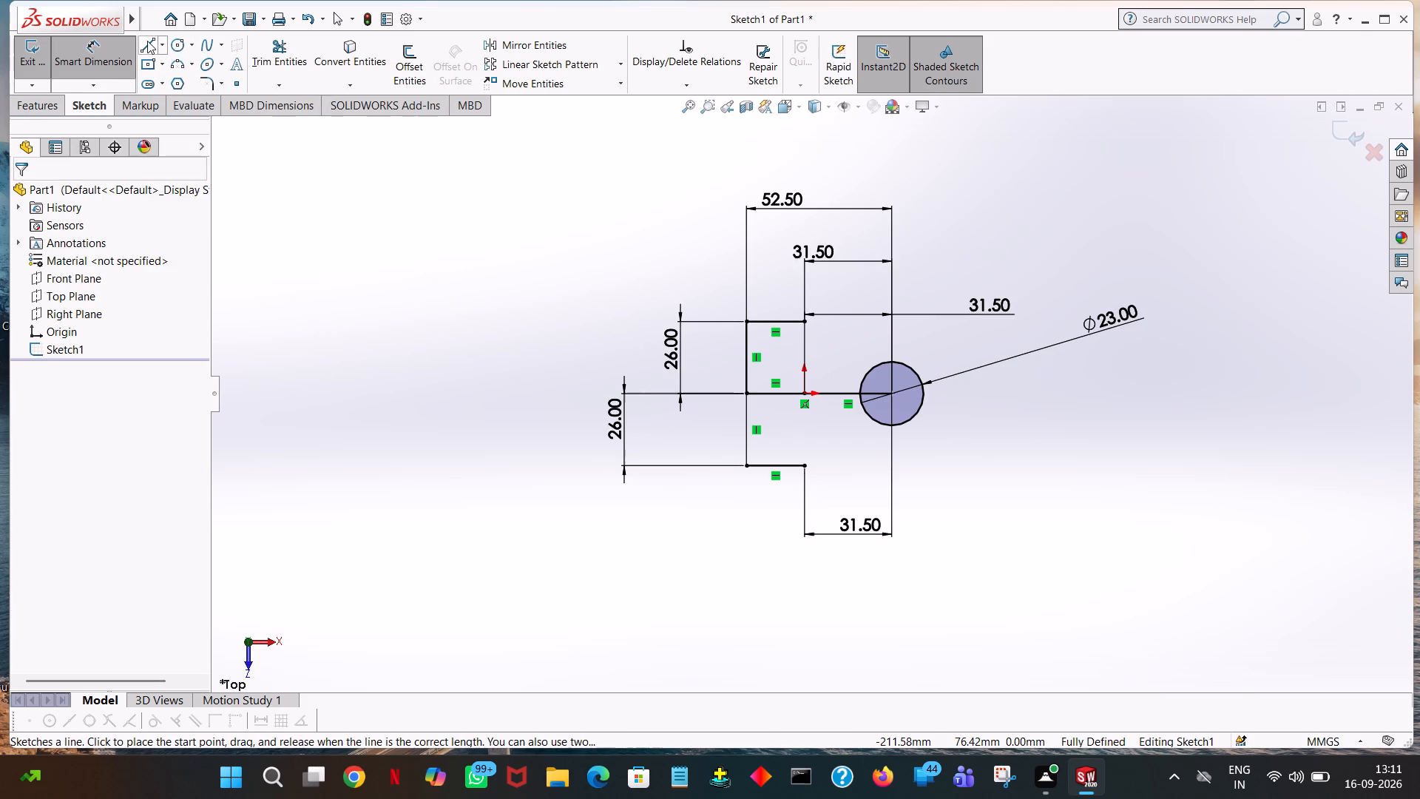
{"action": "left_click", "coordinate": [803, 320]}
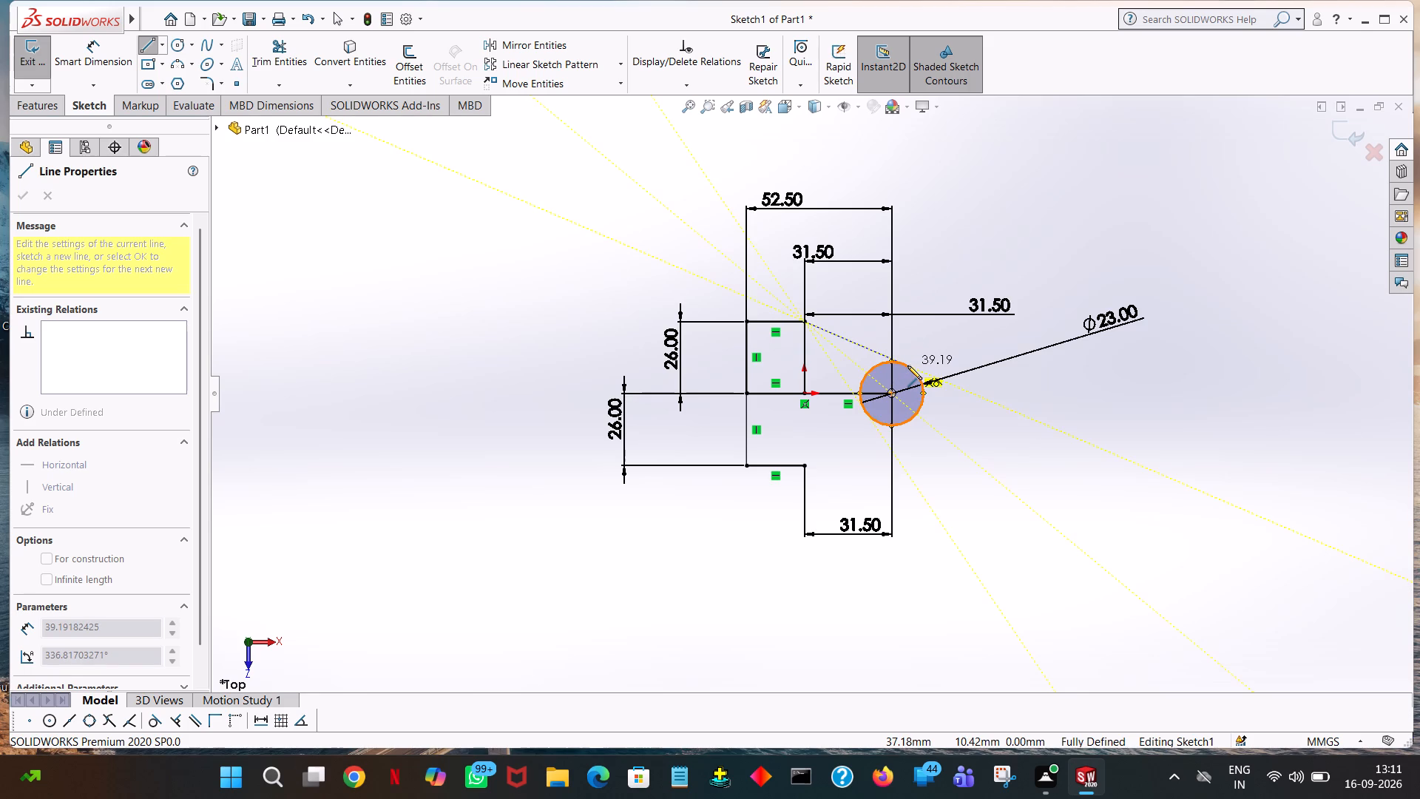
{"action": "left_click", "coordinate": [907, 365]}
{"action": "right_click", "coordinate": [907, 365]}
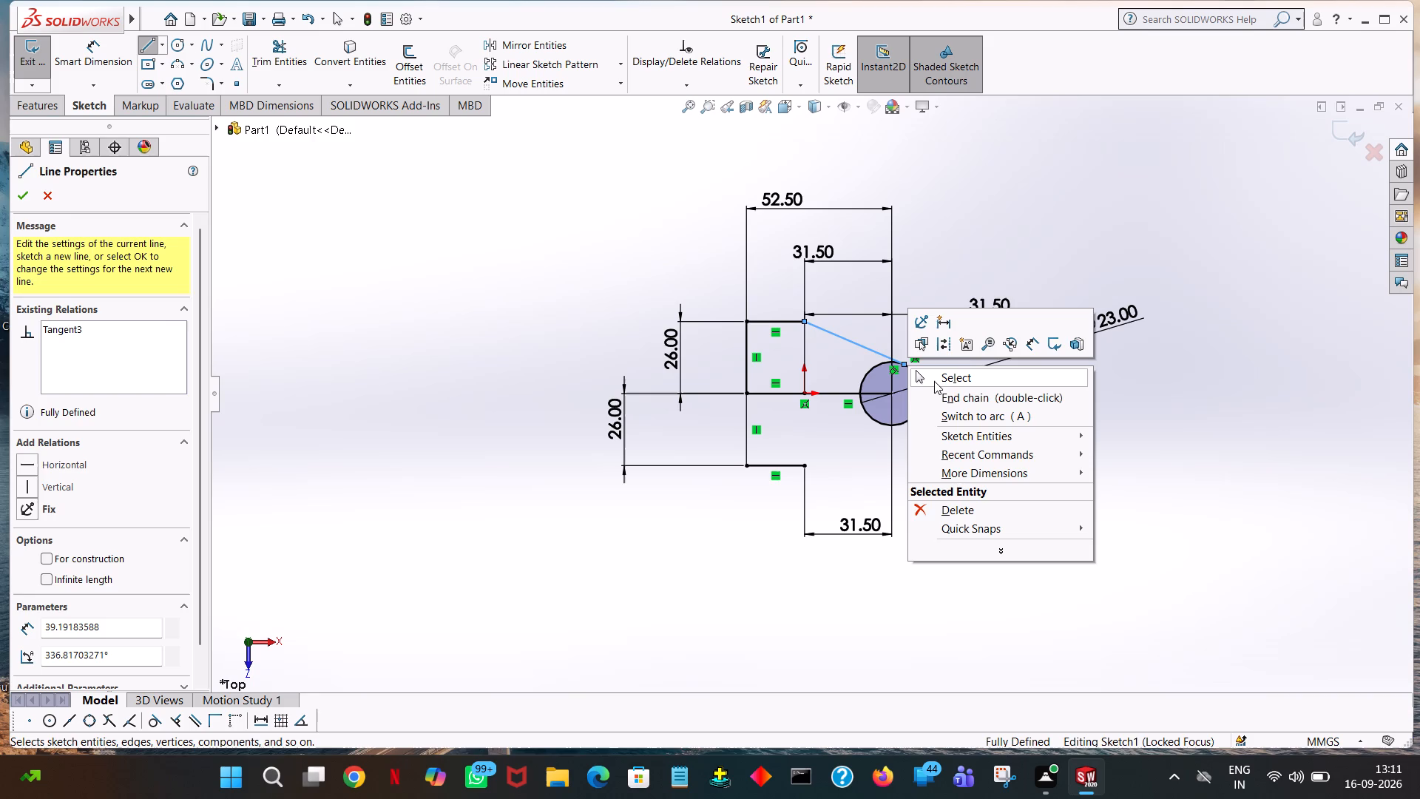
{"action": "left_click", "coordinate": [934, 377]}
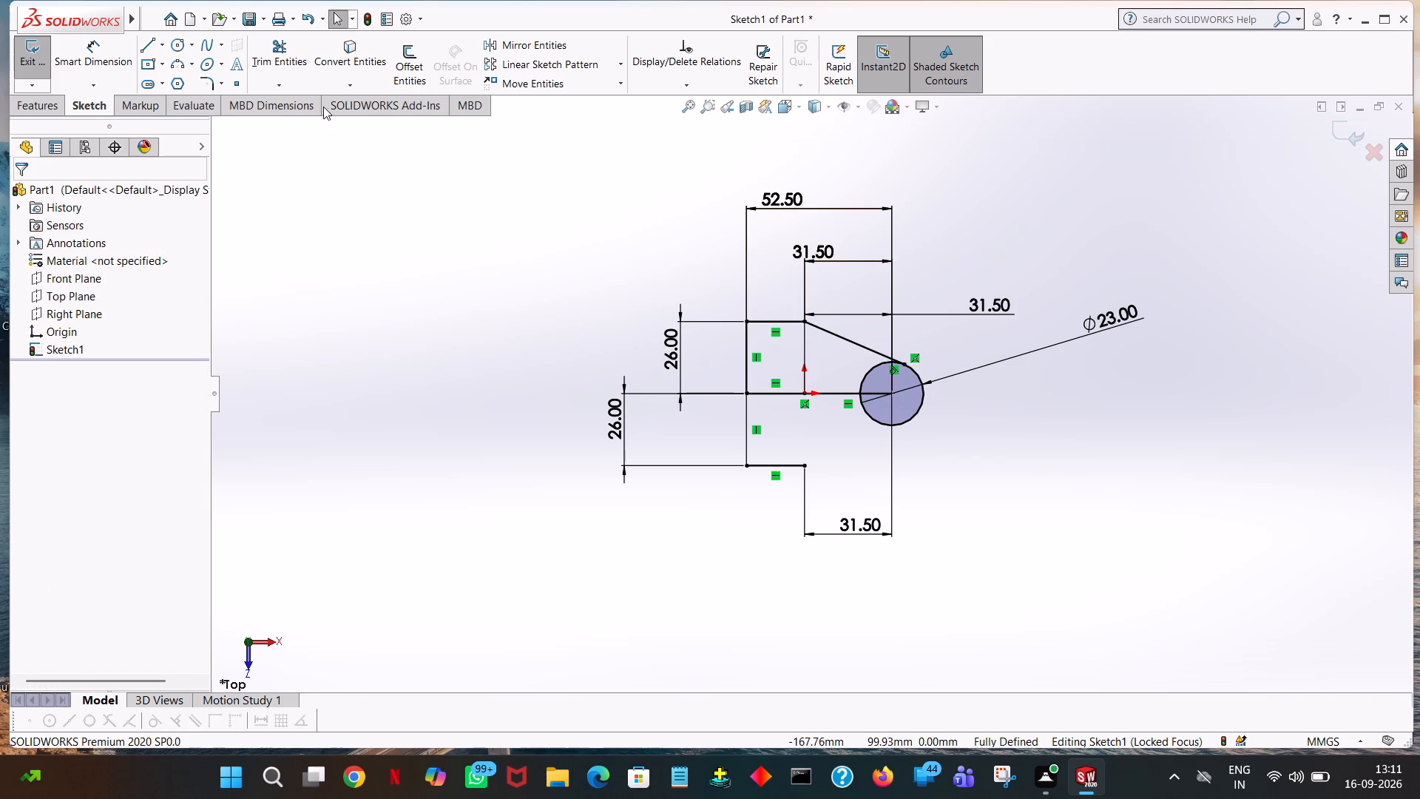
Sketch a line from the lower horizontal line's free end, tangent to the lower side of the circle.
{"action": "left_click", "coordinate": [155, 50]}
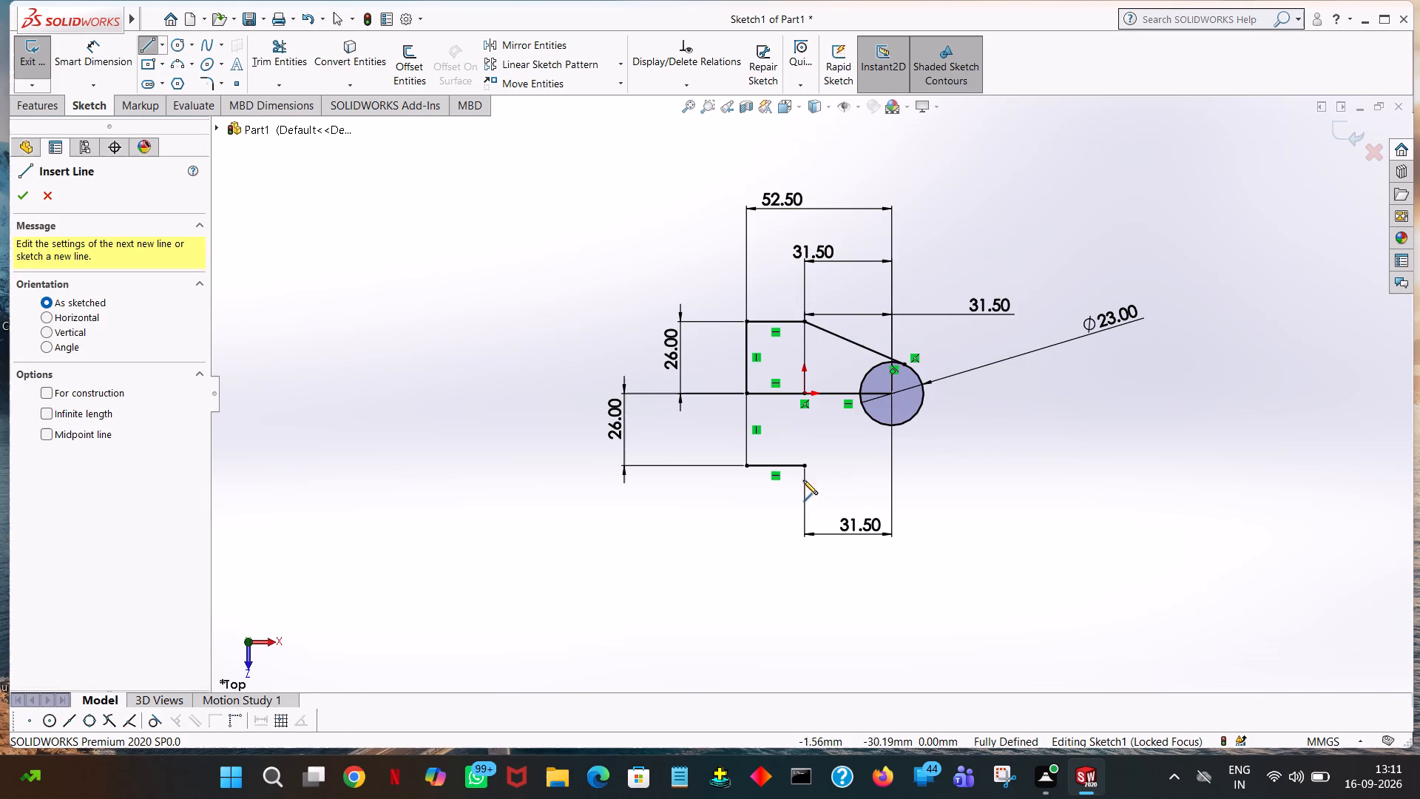
{"action": "left_click", "coordinate": [802, 465]}
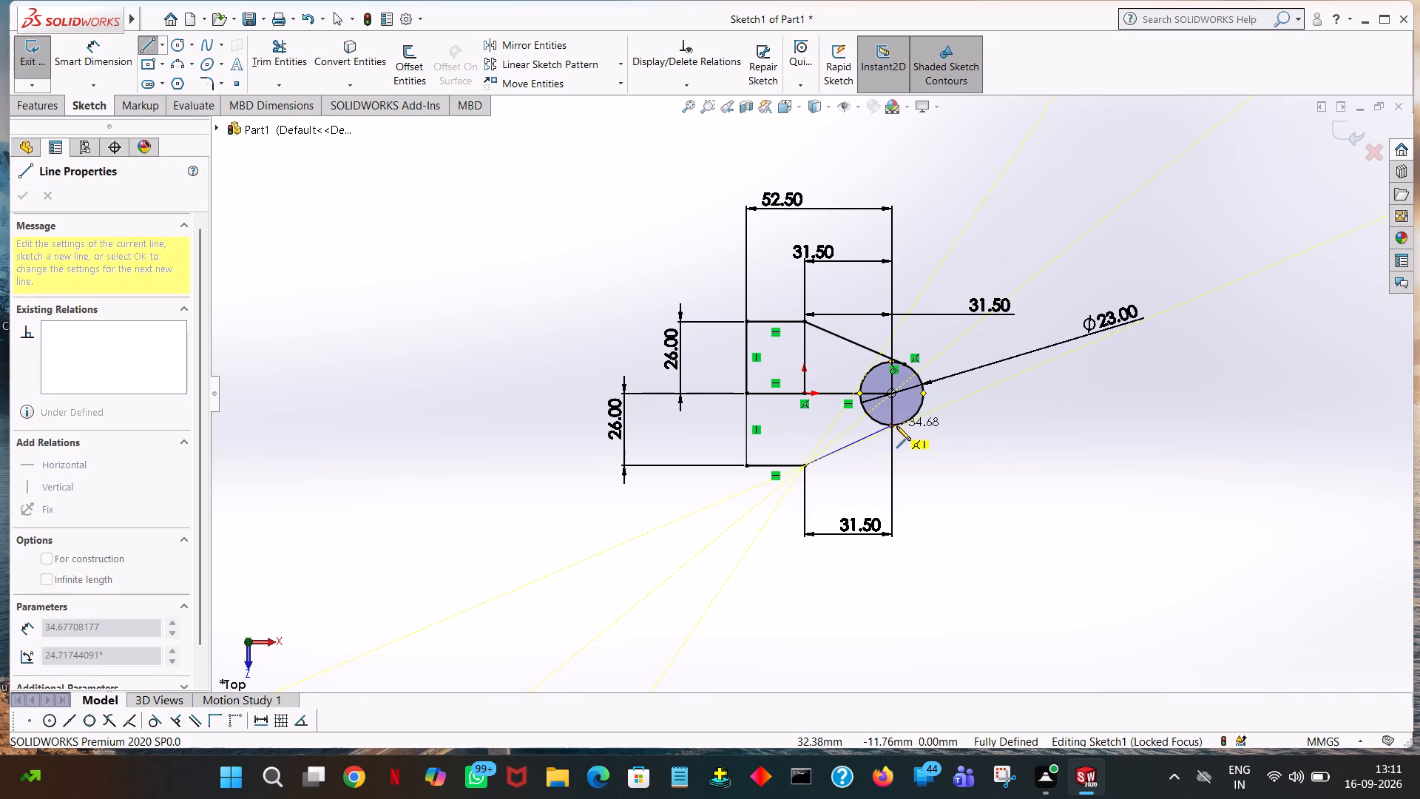
{"action": "left_click", "coordinate": [905, 421]}
{"action": "right_click", "coordinate": [905, 421]}
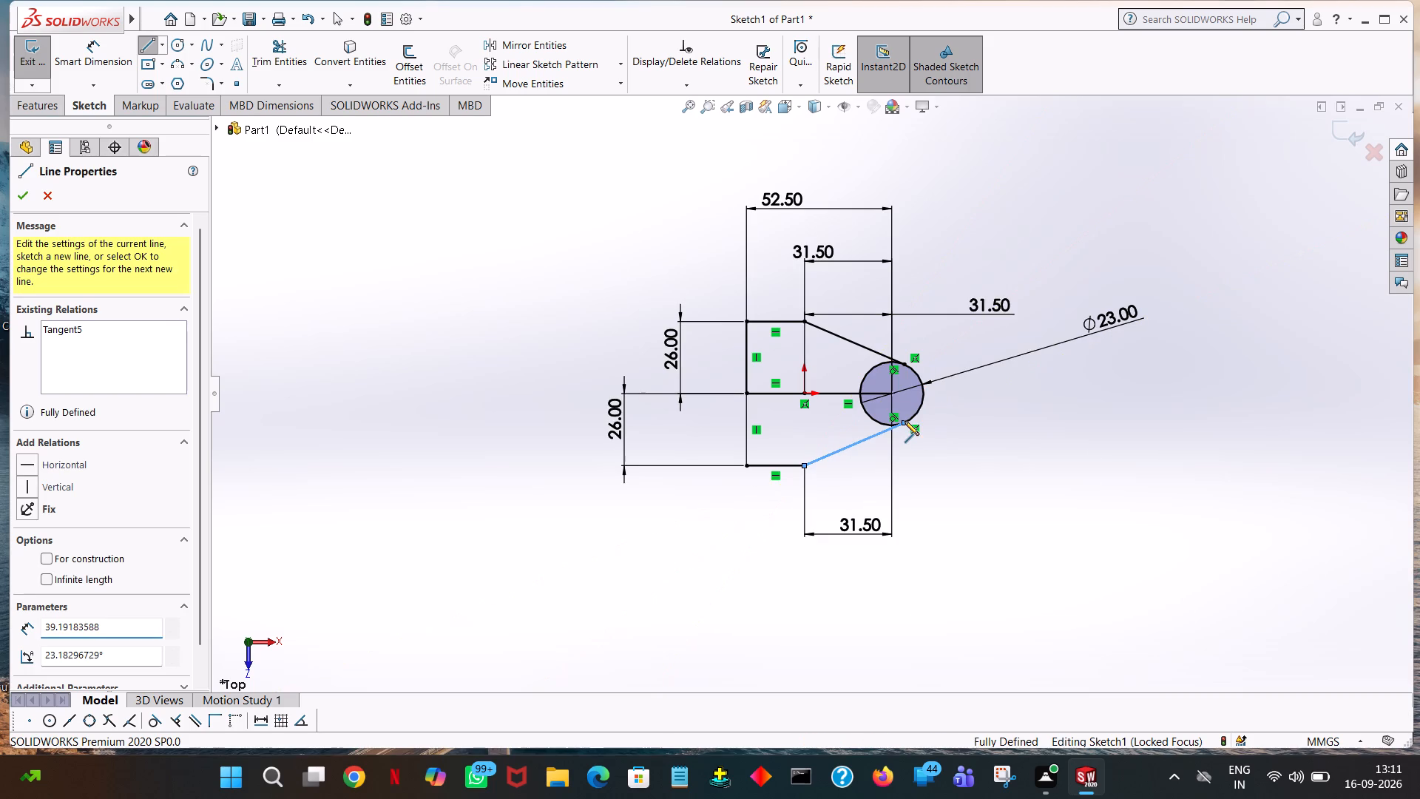
{"action": "left_click", "coordinate": [939, 428]}
{"action": "left_click", "coordinate": [1021, 401]}
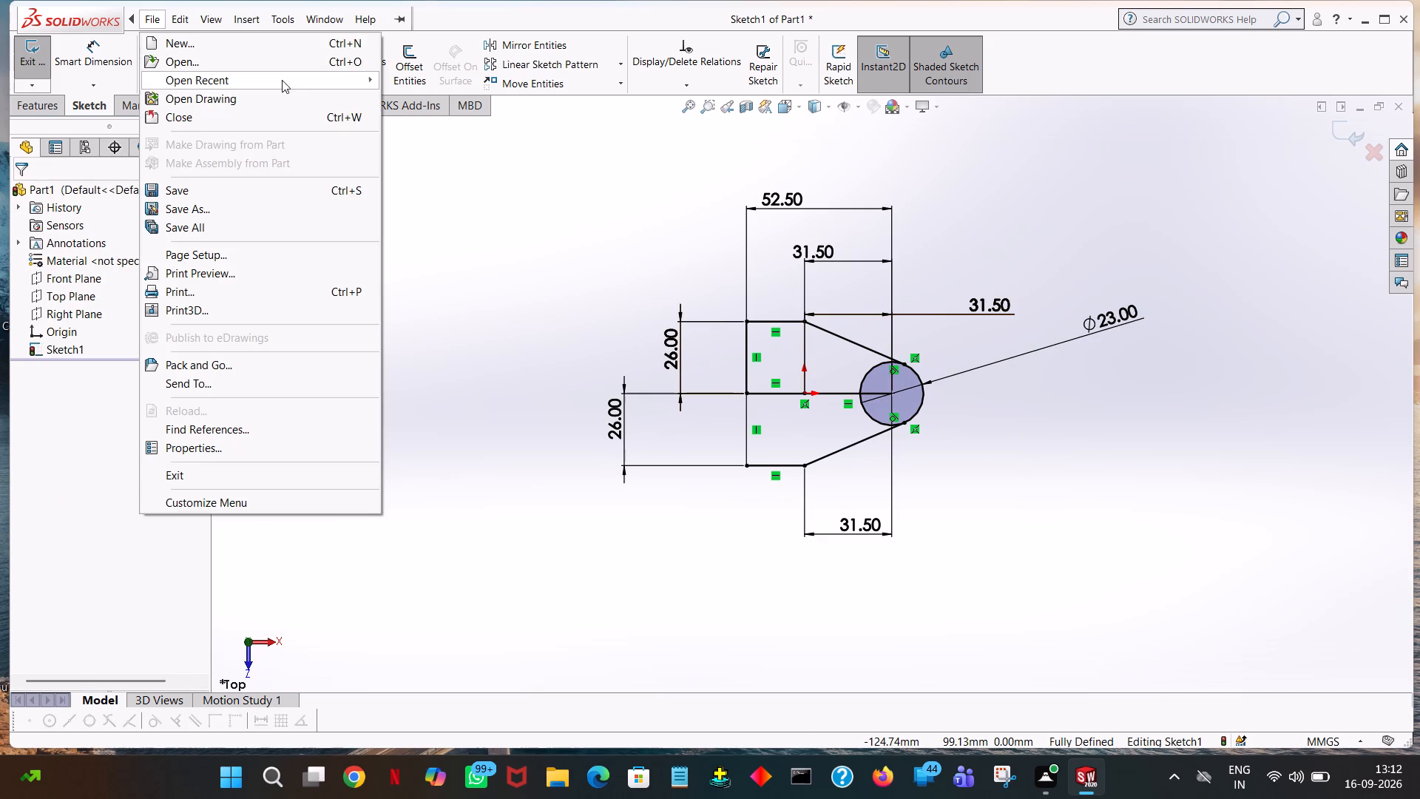
{"action": "left_click", "coordinate": [493, 177]}
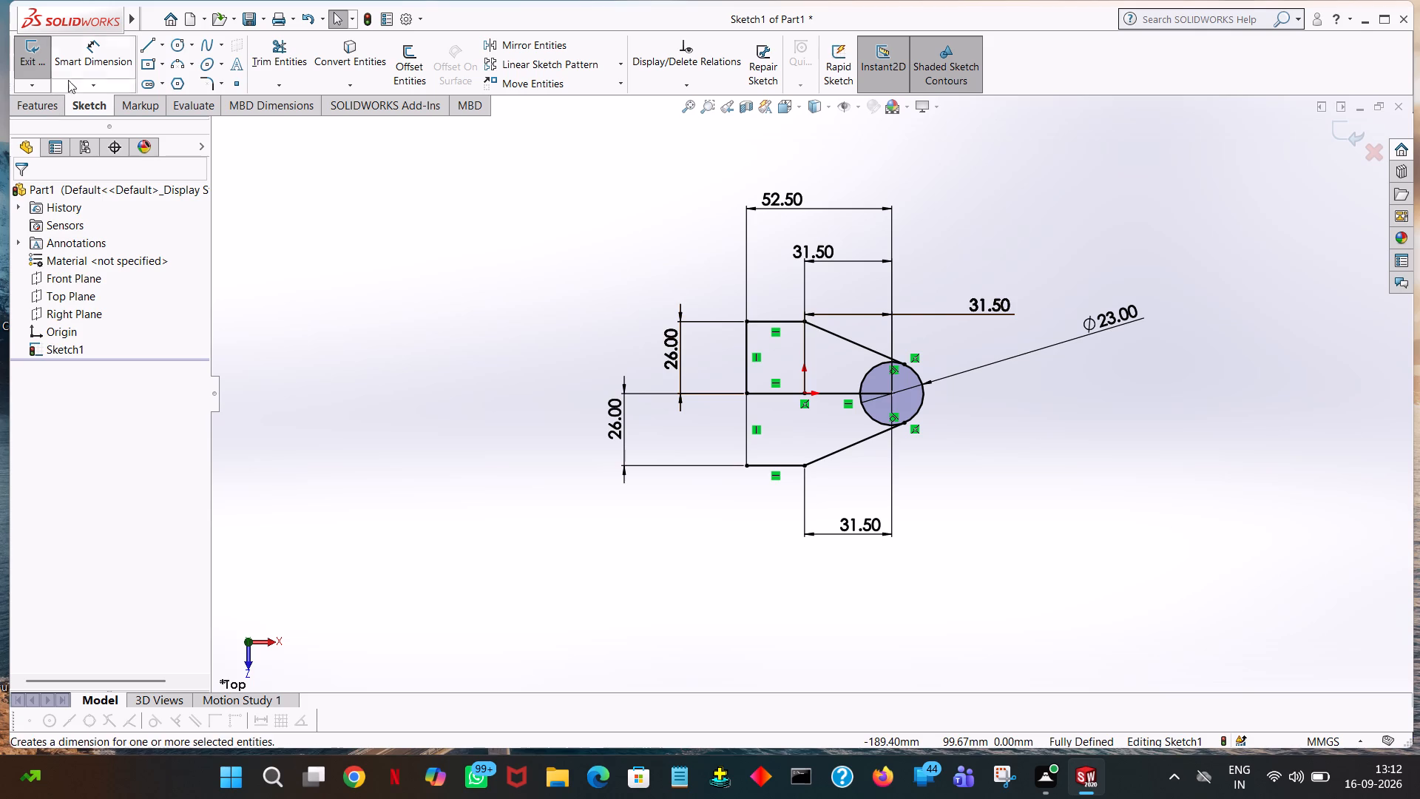
Trim away both inner arc segments of the circle, leaving only the rounded outer end between the tangent lines.
{"action": "left_click", "coordinate": [276, 39]}
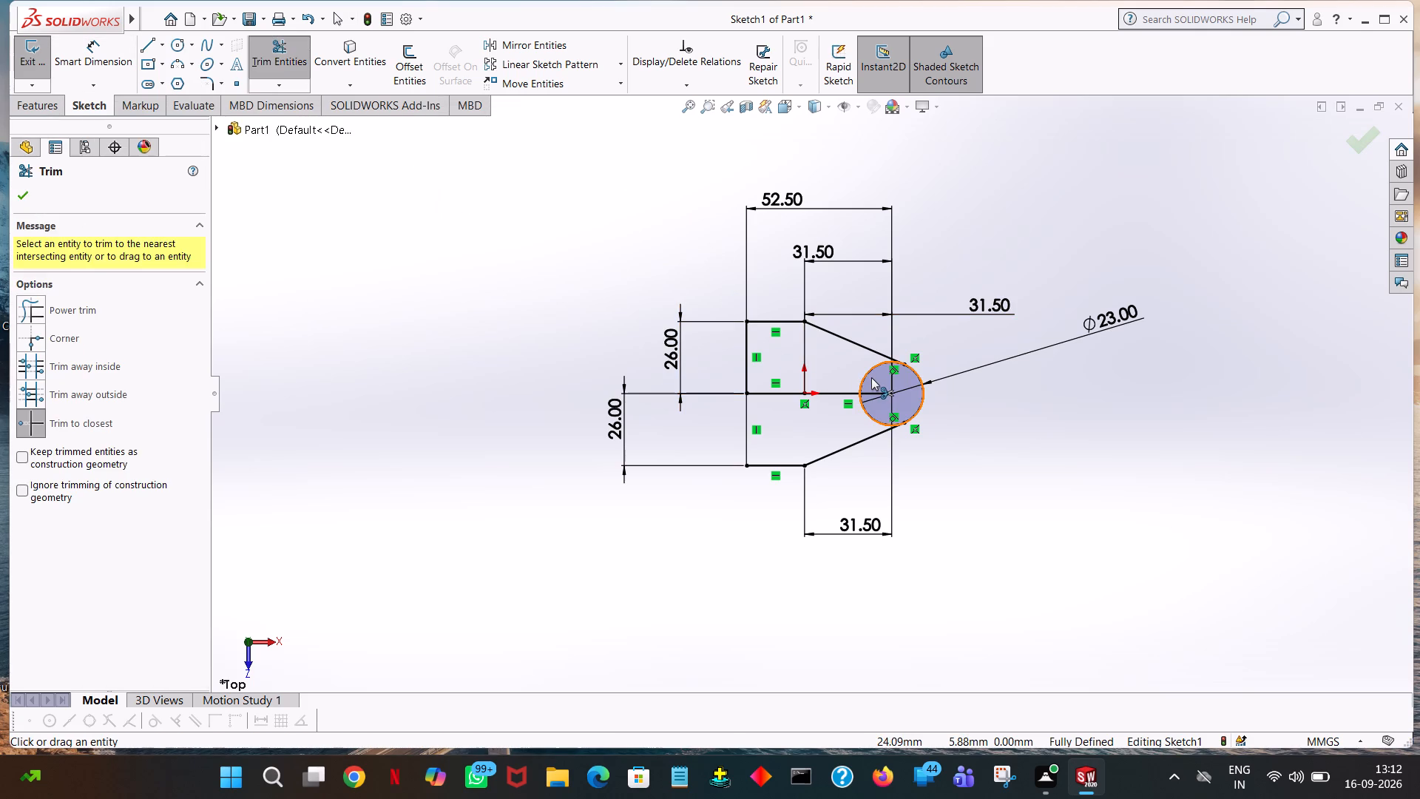
{"action": "left_click", "coordinate": [870, 374]}
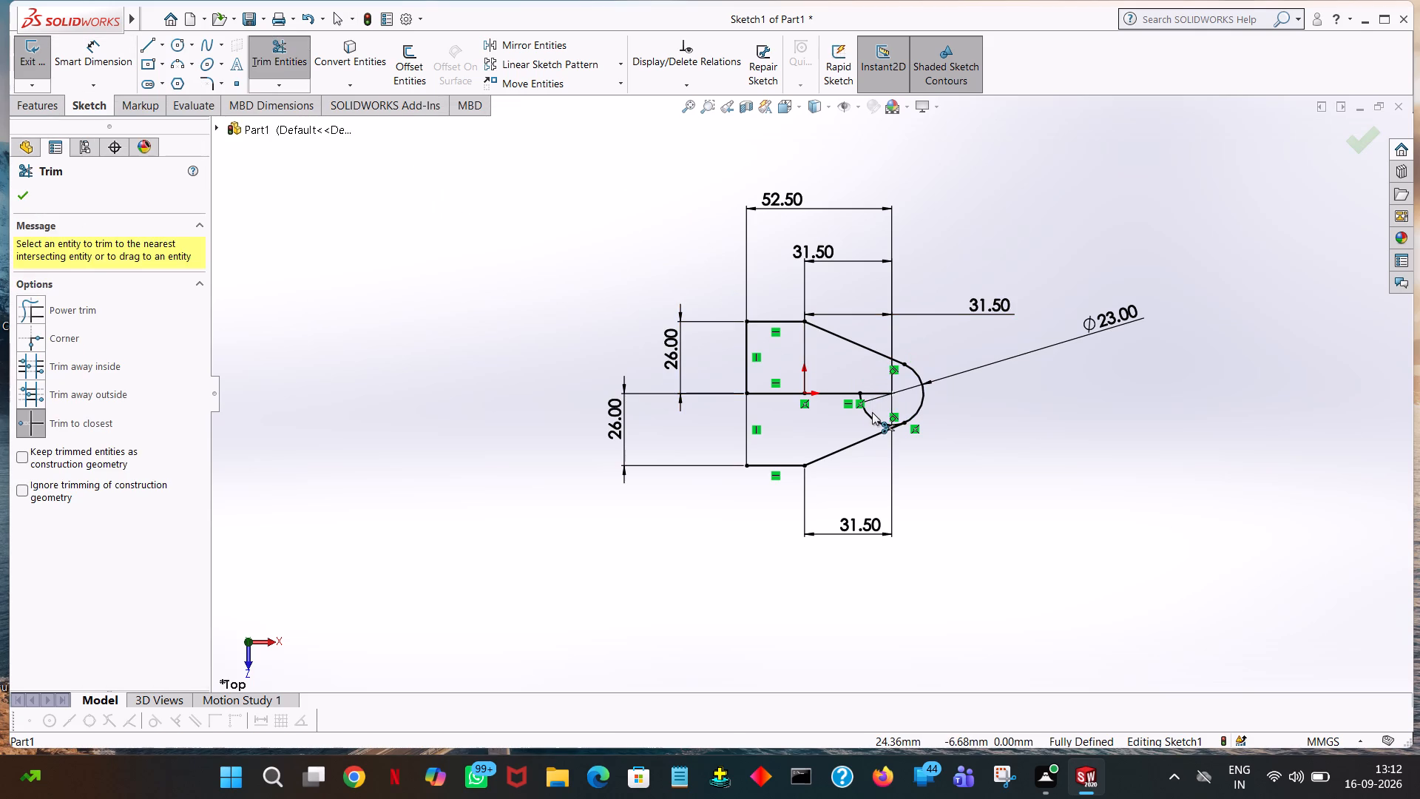
{"action": "left_click", "coordinate": [872, 416]}
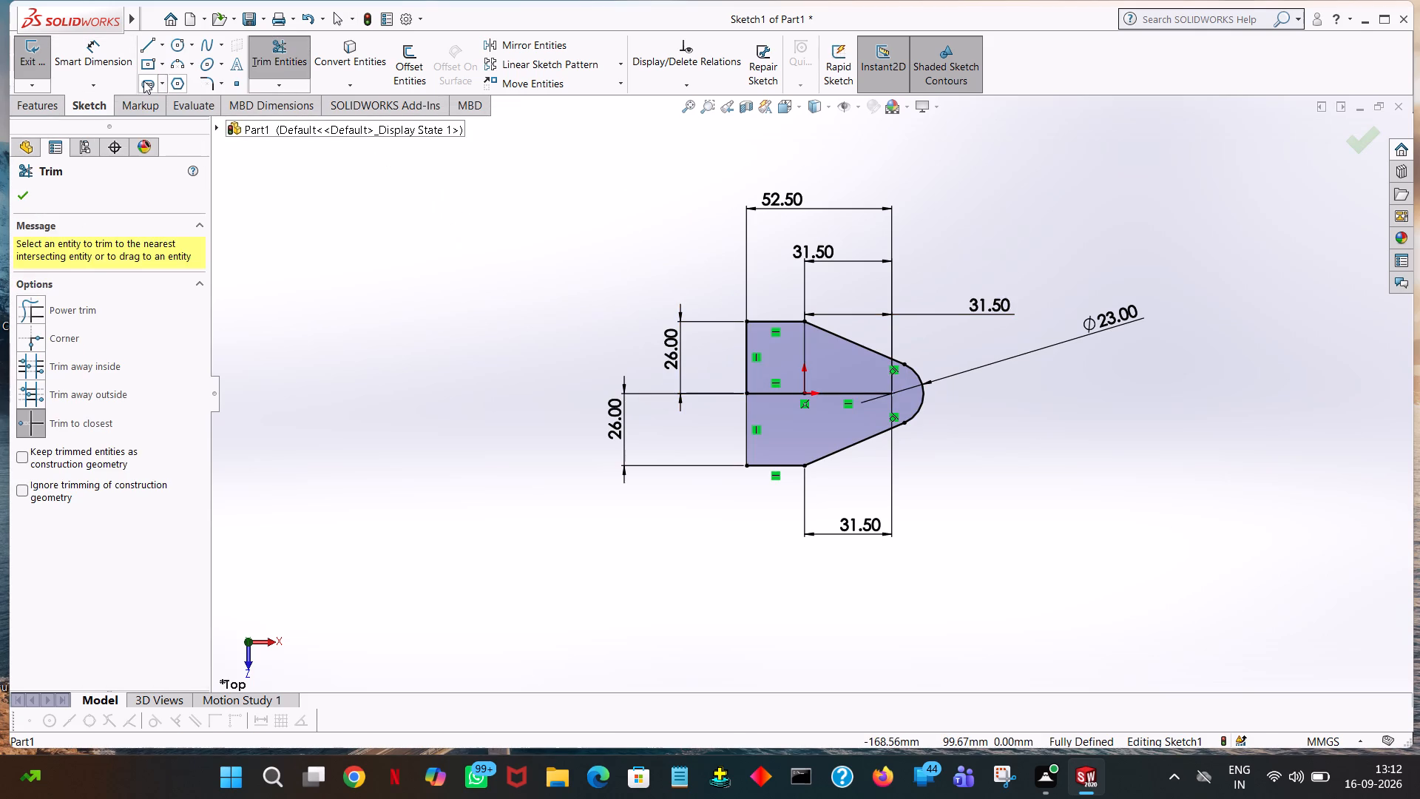
Extrude the enclosed tapered plate region as a blind boss 10 mm deep.
{"action": "left_click", "coordinate": [38, 109]}
{"action": "left_click", "coordinate": [41, 87]}
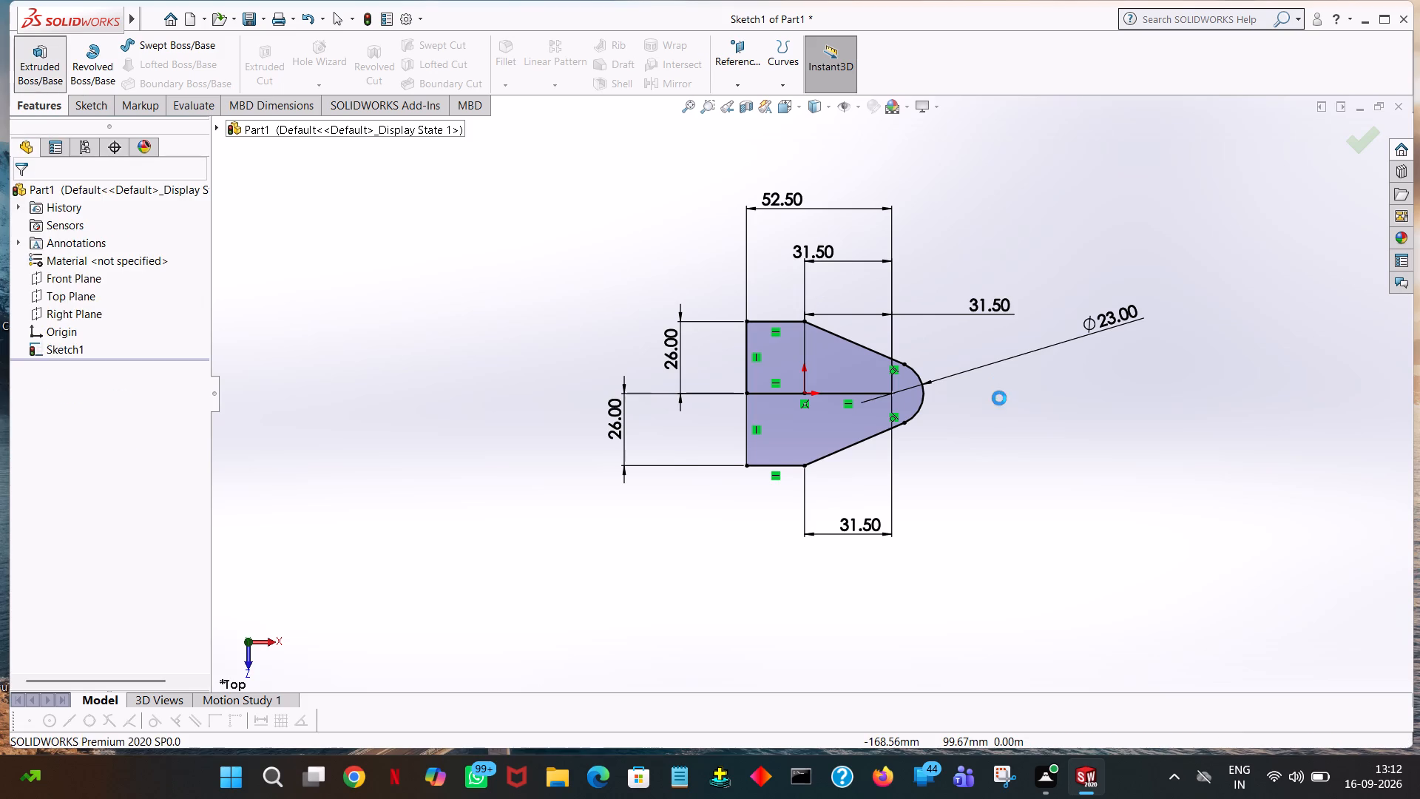
{"action": "left_click", "coordinate": [745, 396]}
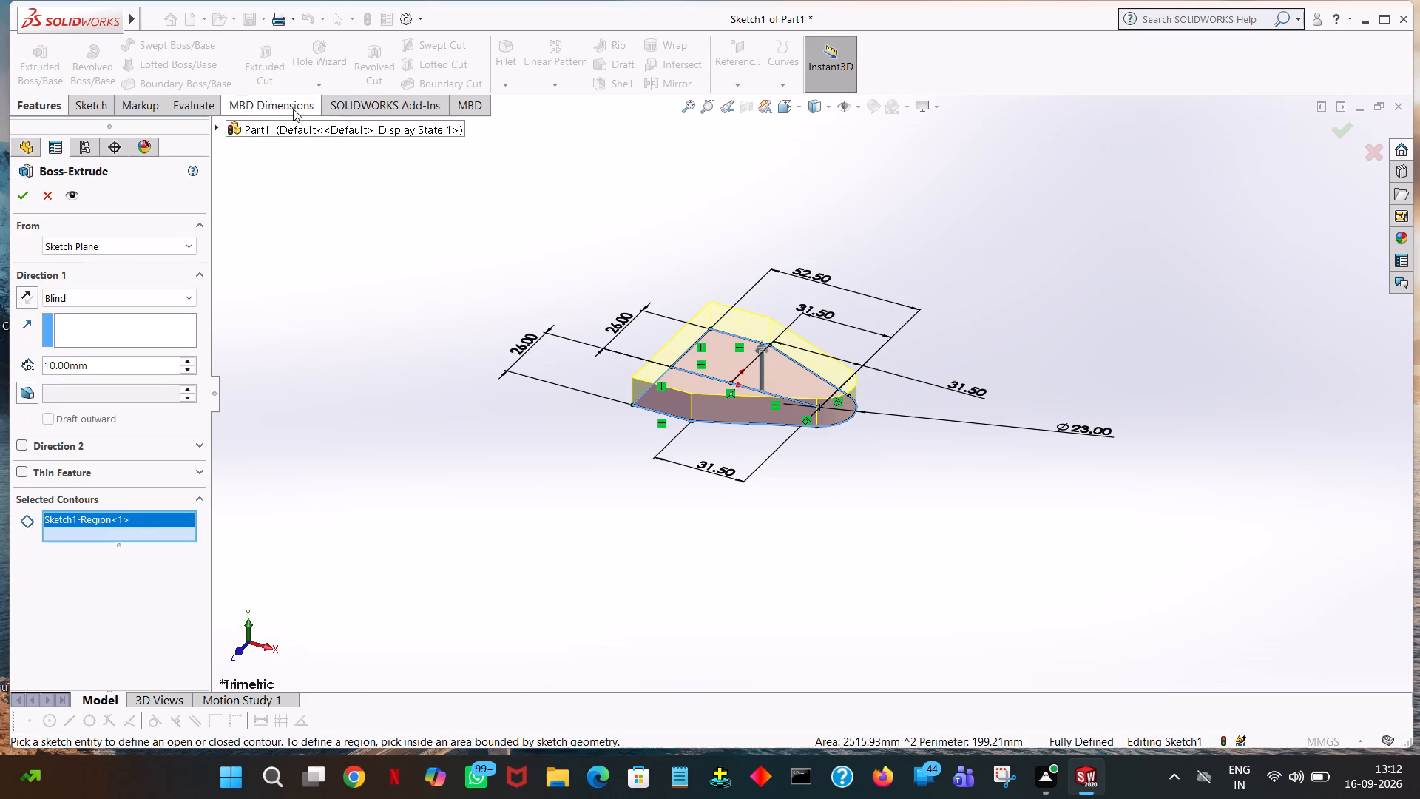
{"action": "left_click", "coordinate": [26, 194]}
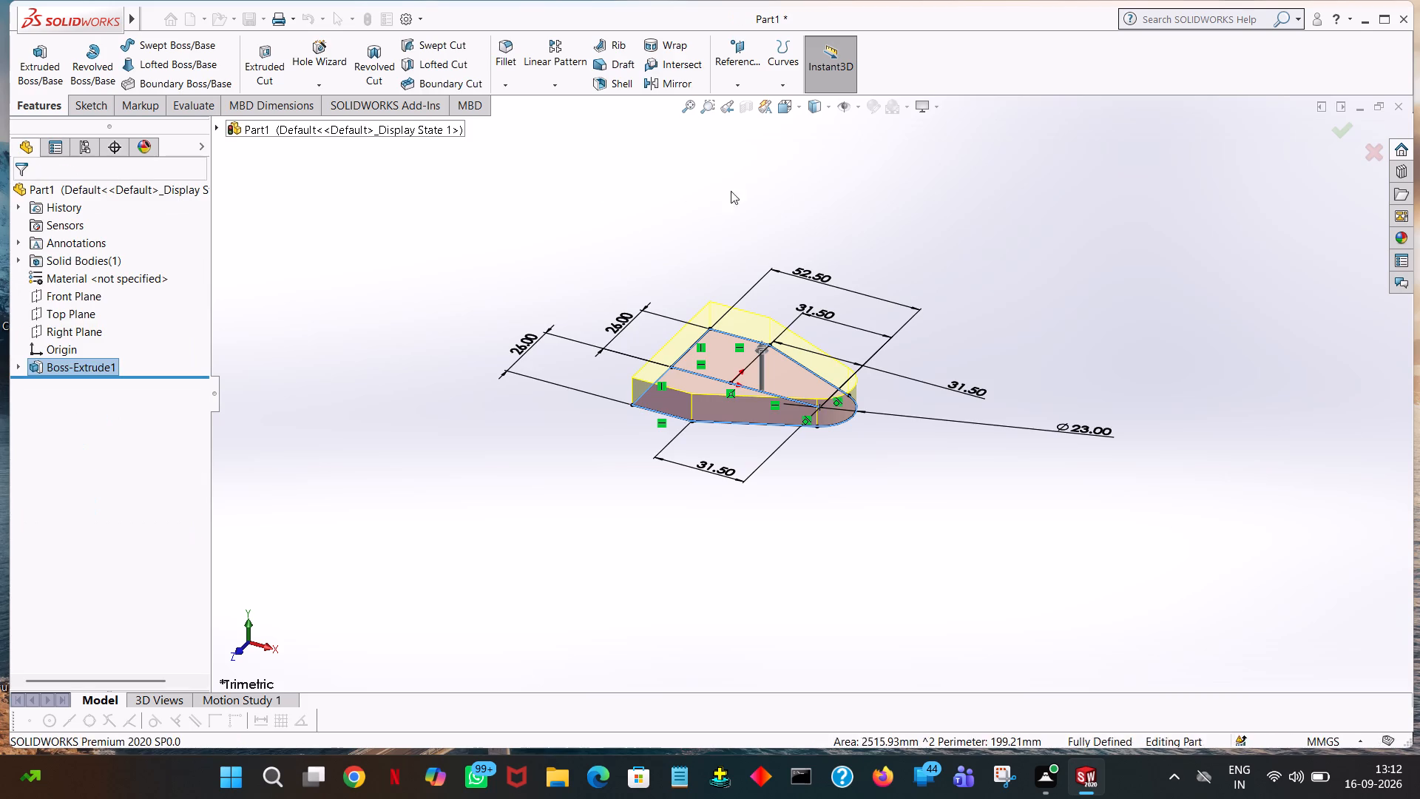
{"action": "left_click", "coordinate": [800, 199]}
Start a new extruded-boss sketch on the base plate's top face, viewed normal to the sketch plane.
{"action": "middle_click_drag", "start_coordinate": [780, 292], "coordinate": [788, 385]}
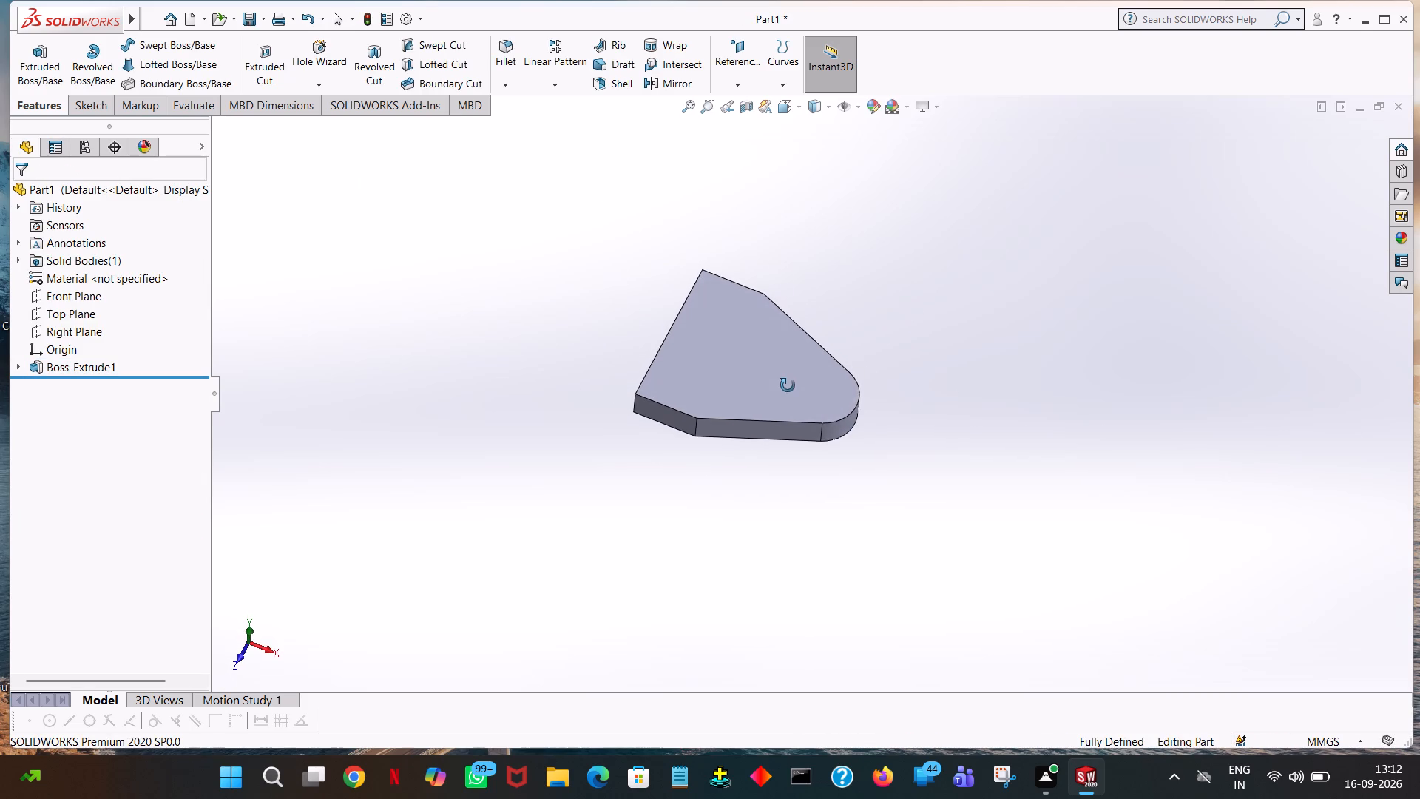
{"action": "middle_click_drag", "start_coordinate": [788, 385], "coordinate": [788, 426]}
{"action": "middle_click_drag", "start_coordinate": [788, 453], "coordinate": [788, 466]}
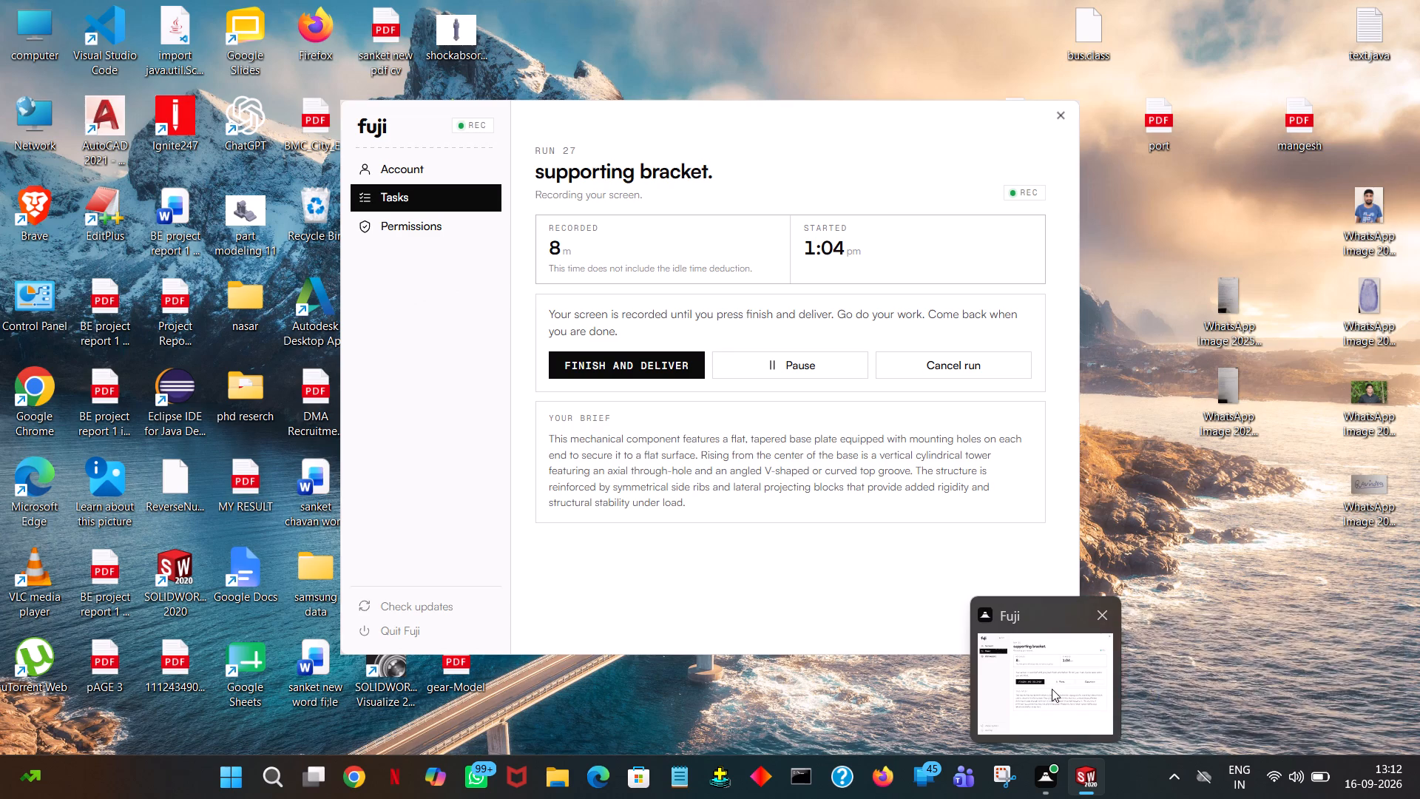
{"action": "left_click", "coordinate": [44, 78]}
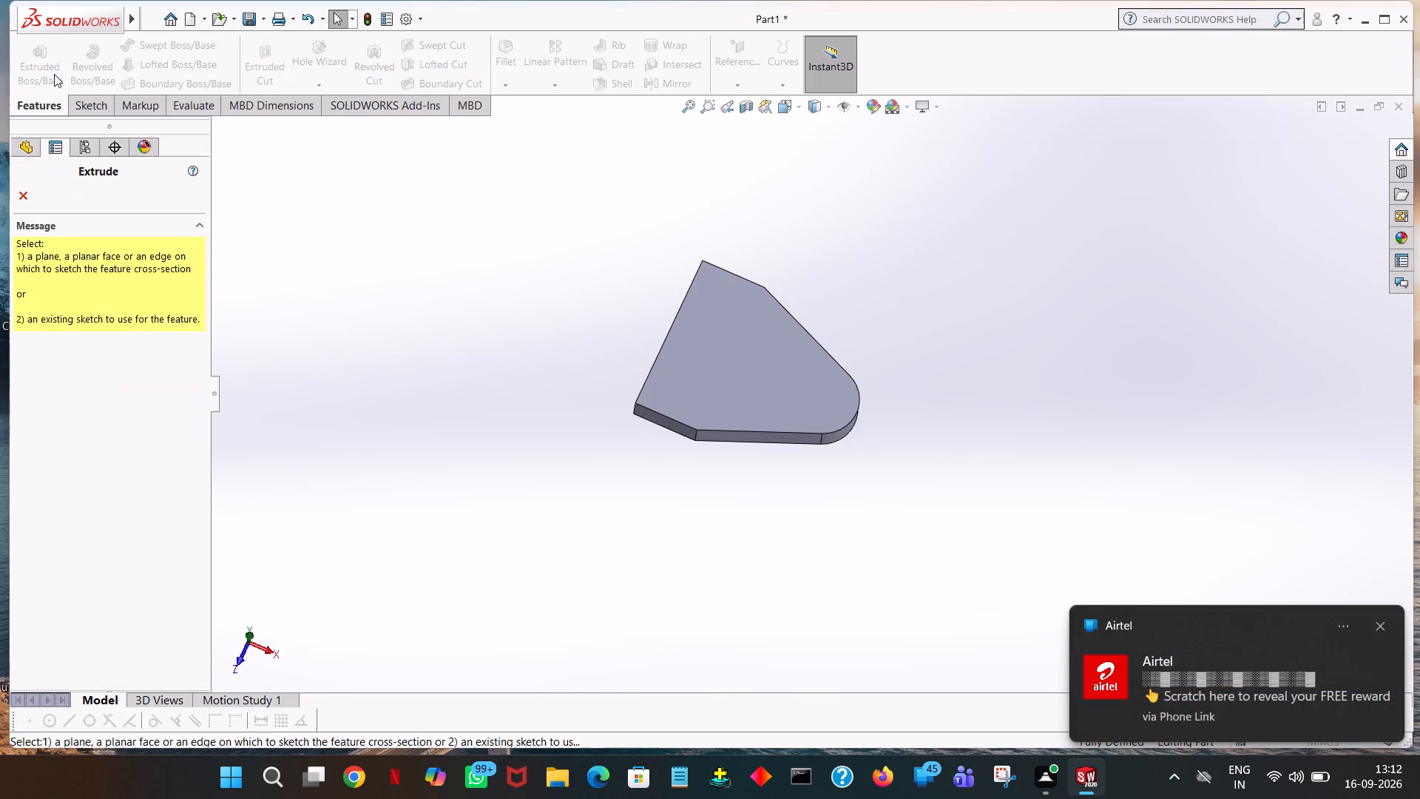
{"action": "left_click", "coordinate": [694, 354]}
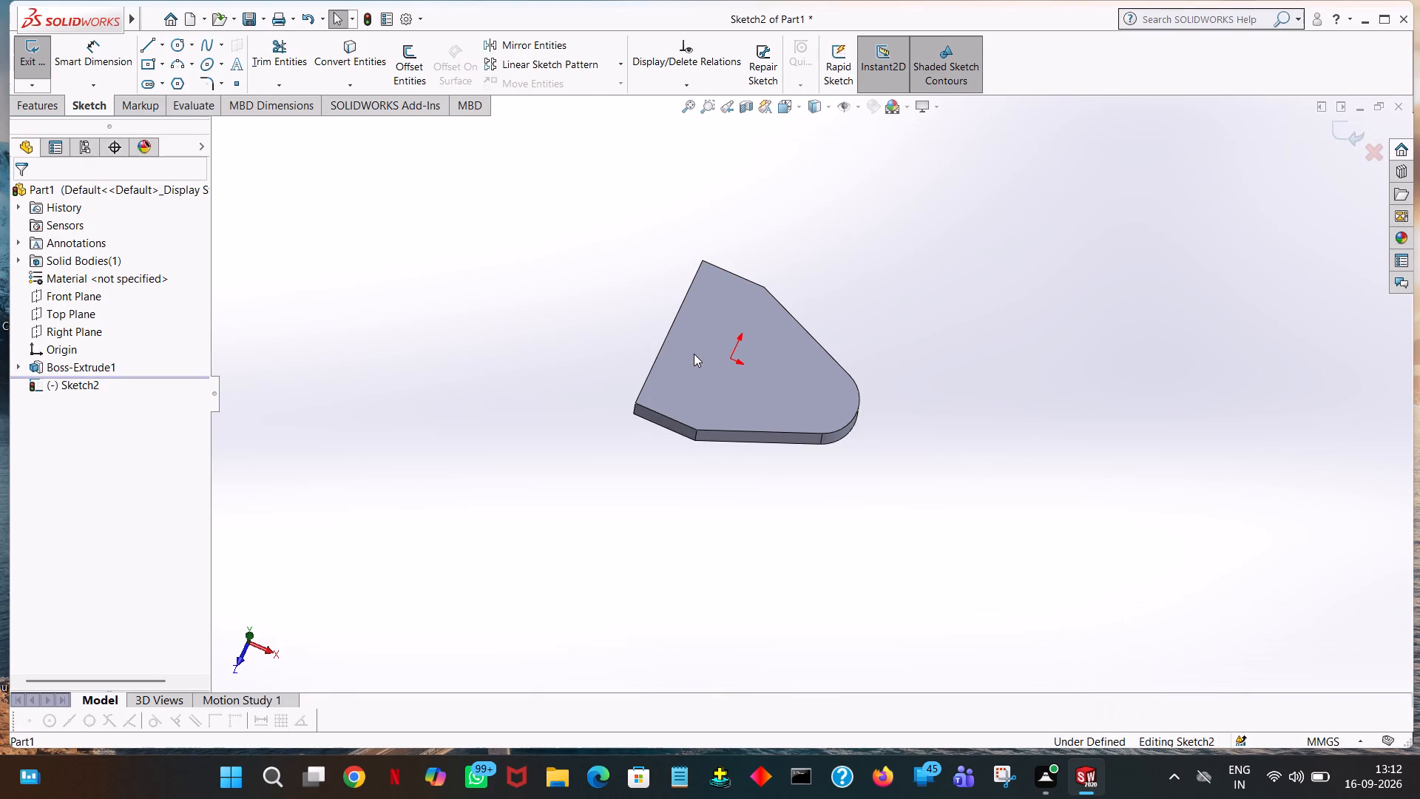
{"action": "key", "text": "space"}
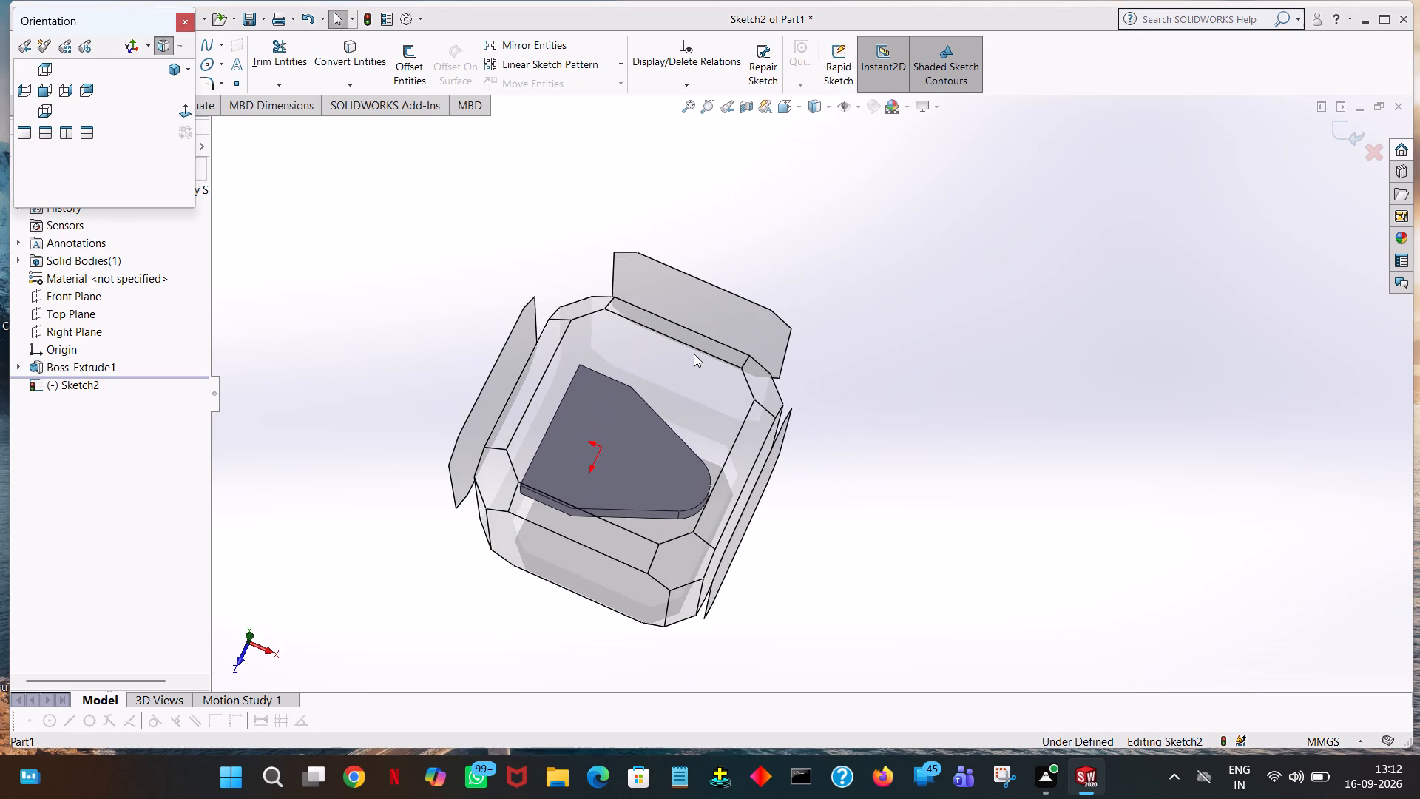
{"action": "left_click", "coordinate": [186, 115]}
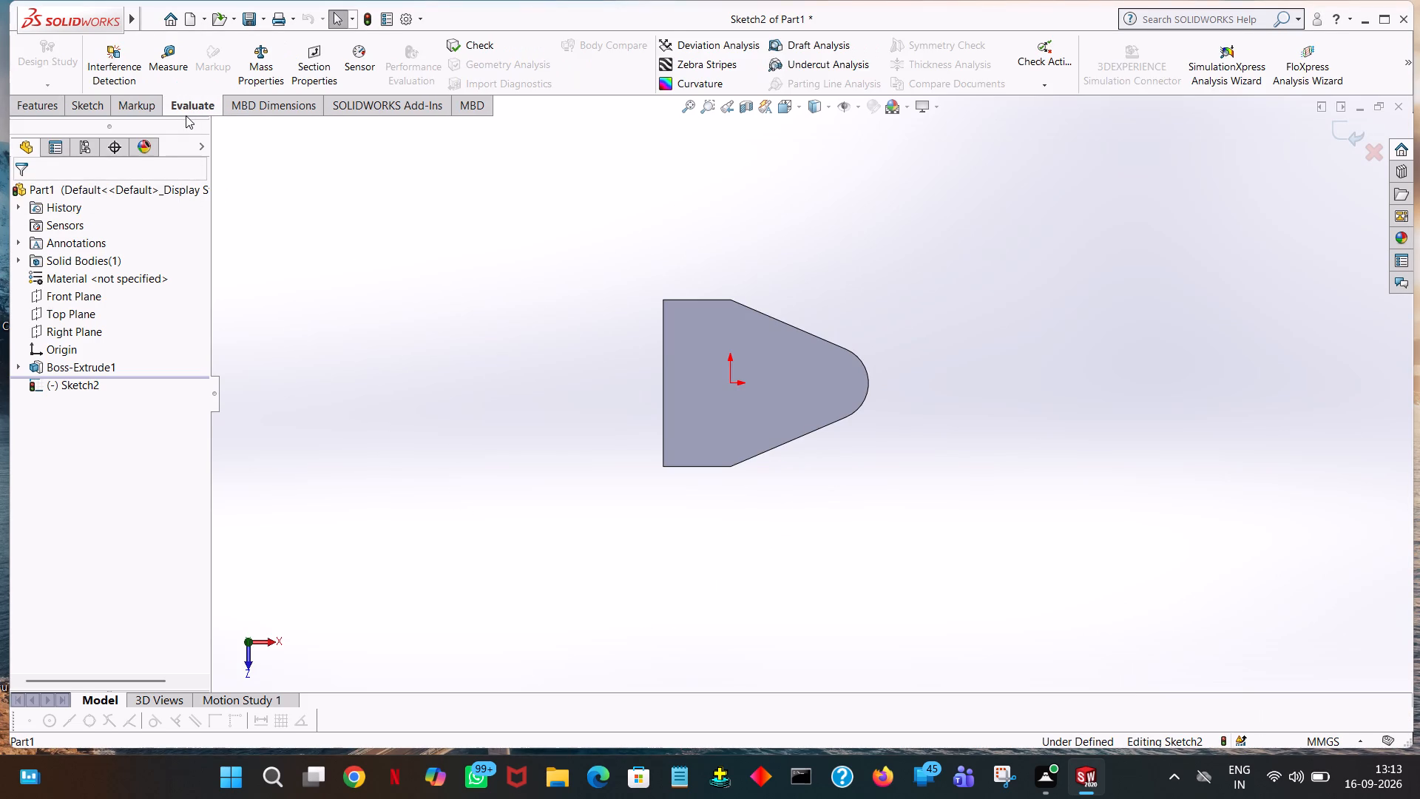
Sketch a horizontal line about 9 mm long from the middle of the plate's long straight edge toward the origin.
{"action": "left_click", "coordinate": [103, 104]}
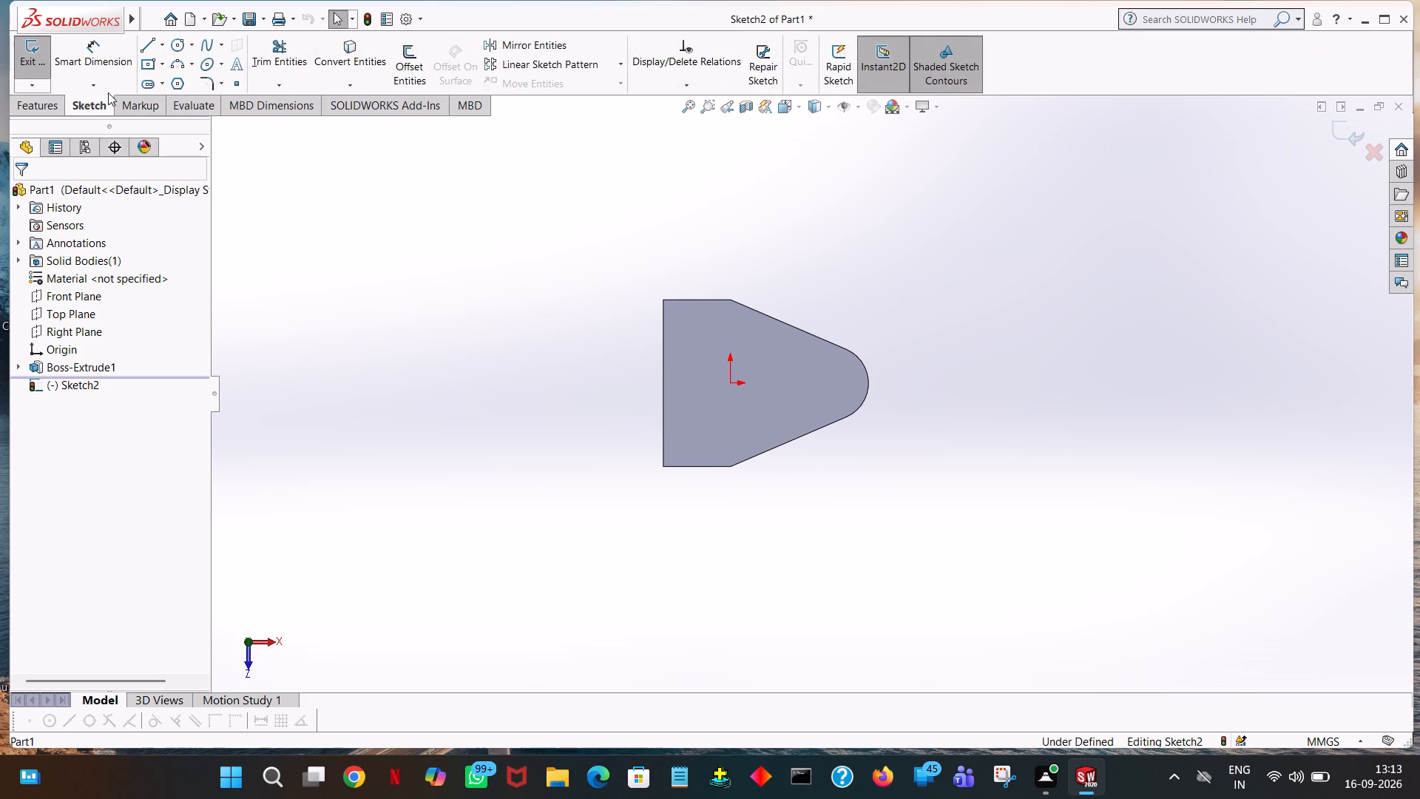
{"action": "left_click", "coordinate": [143, 51]}
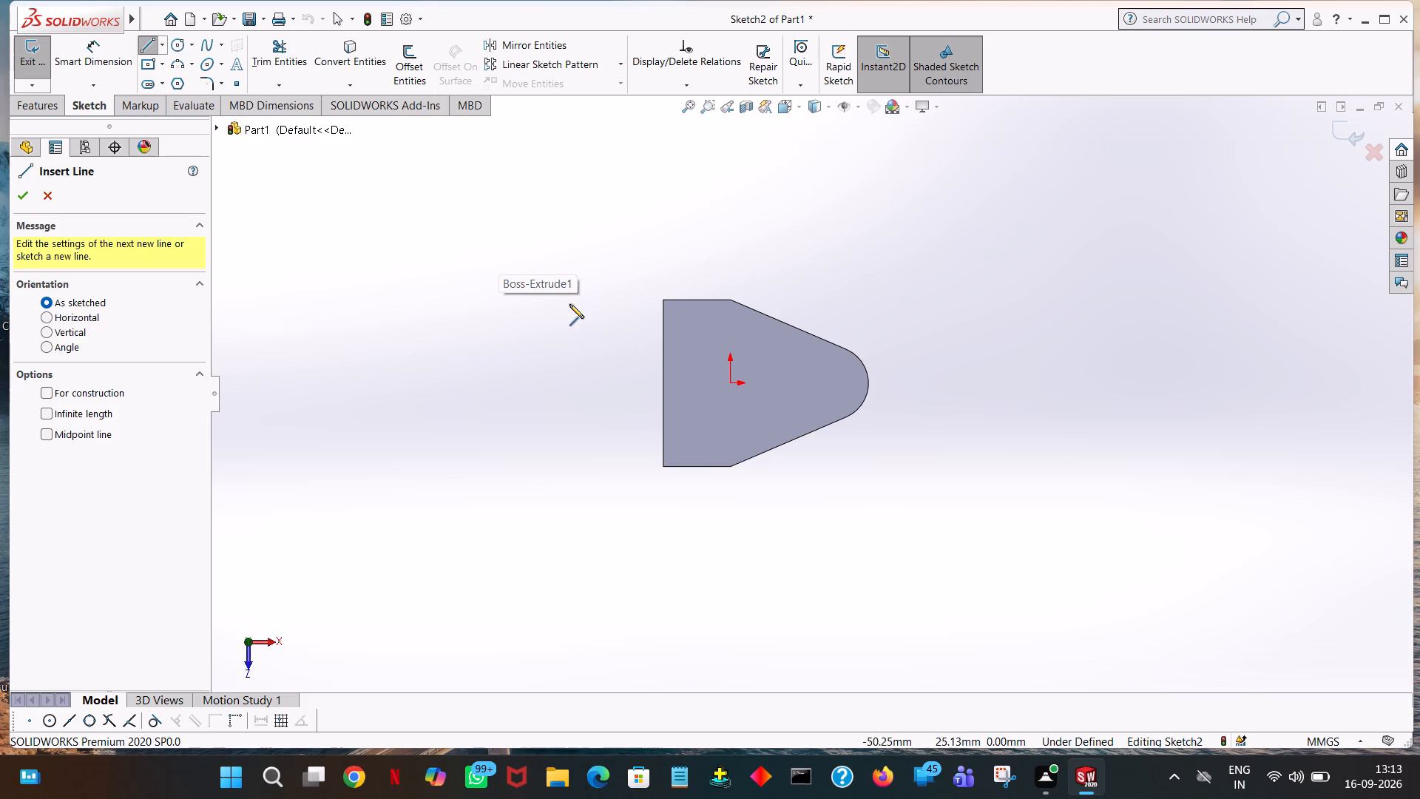
{"action": "left_click", "coordinate": [663, 383]}
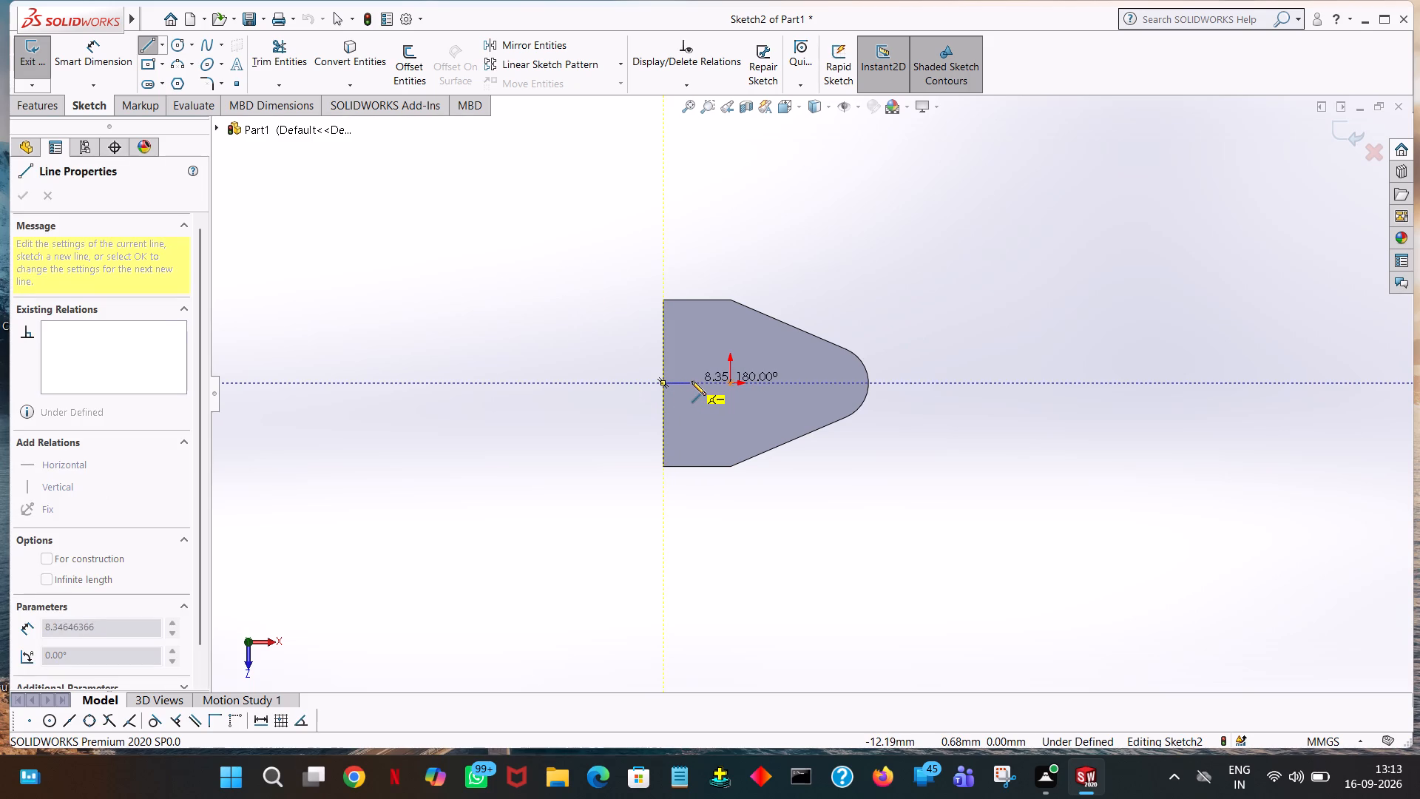
{"action": "left_click", "coordinate": [692, 381]}
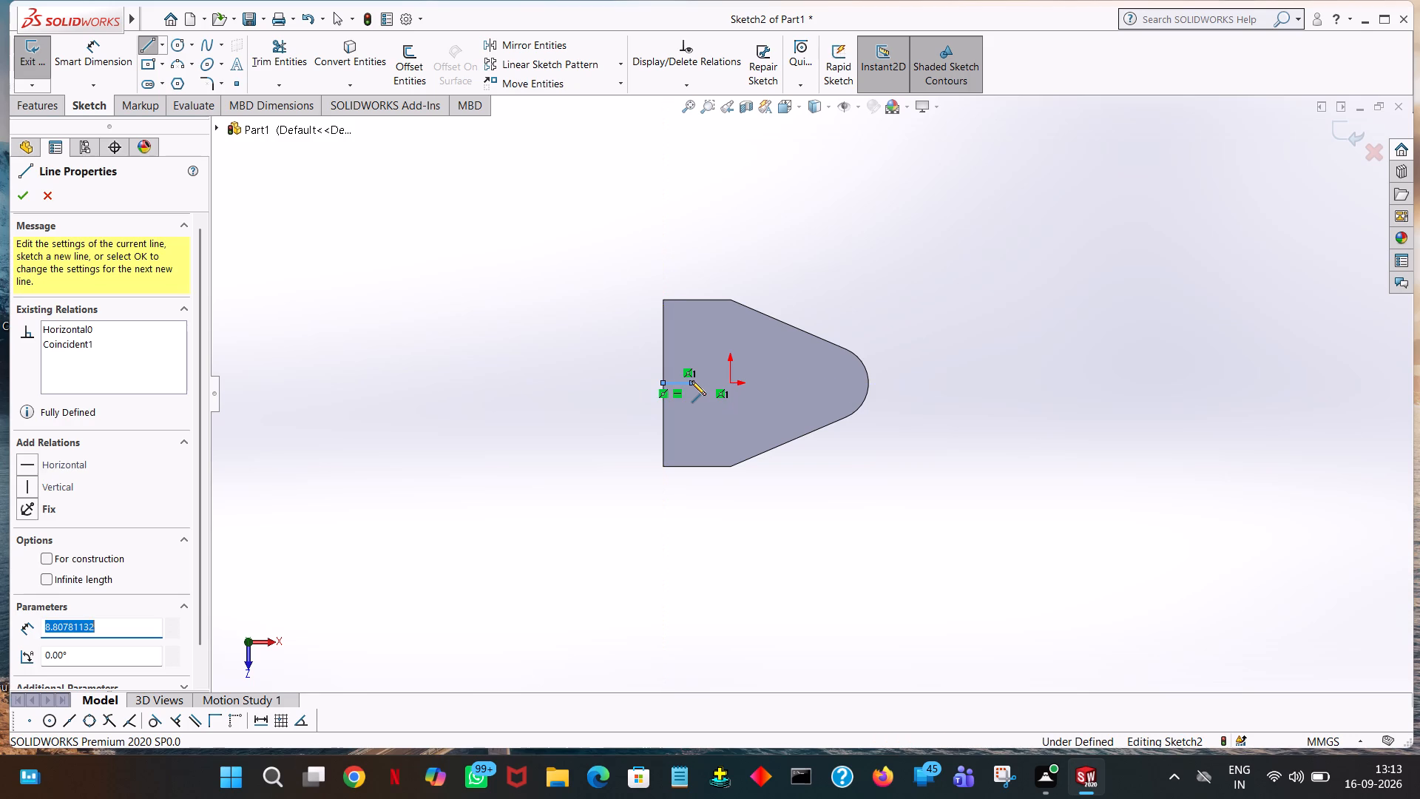
{"action": "right_click", "coordinate": [692, 381]}
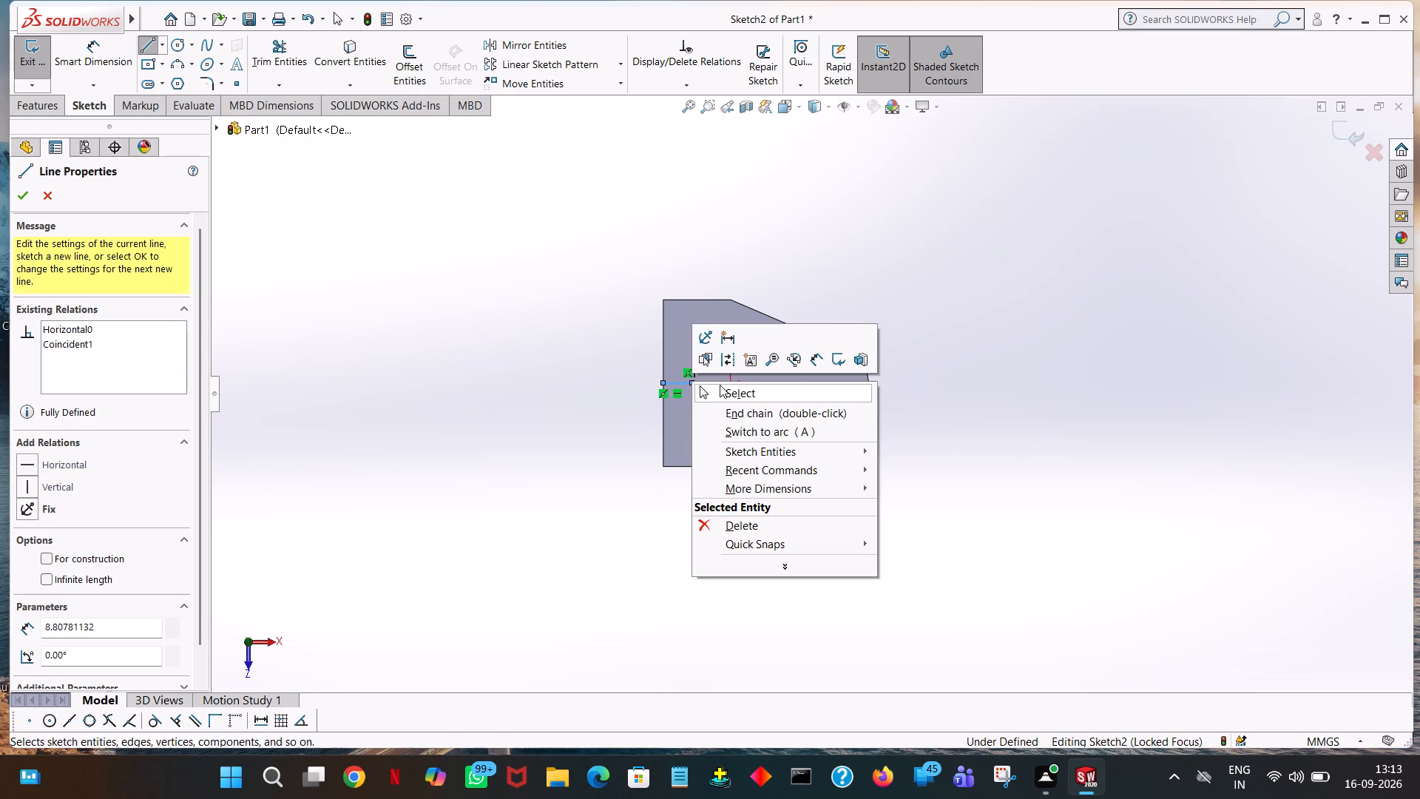
{"action": "left_click", "coordinate": [720, 385]}
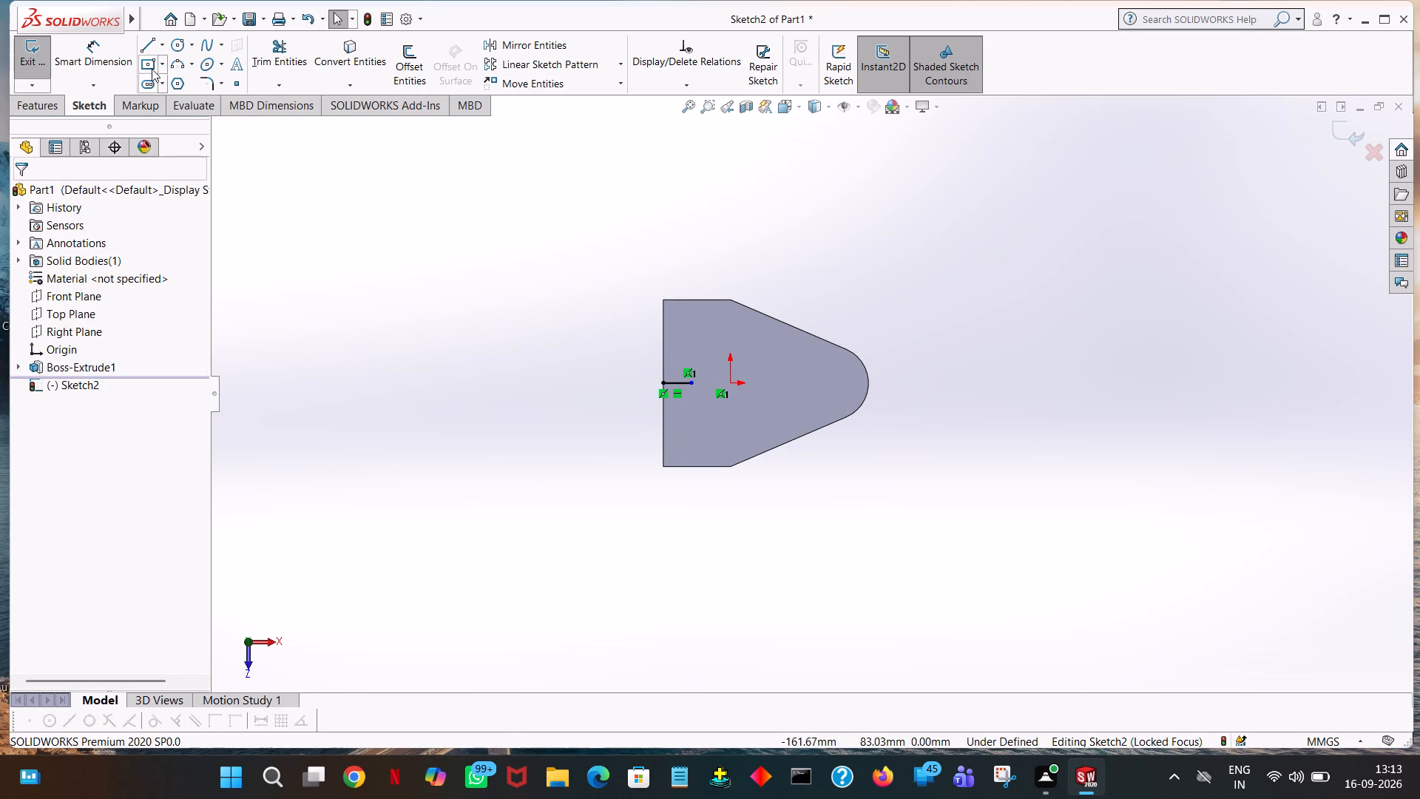
Sketch a circle with a radius of about 7.3 mm centred on the horizontal line's inner endpoint.
{"action": "left_click", "coordinate": [176, 44]}
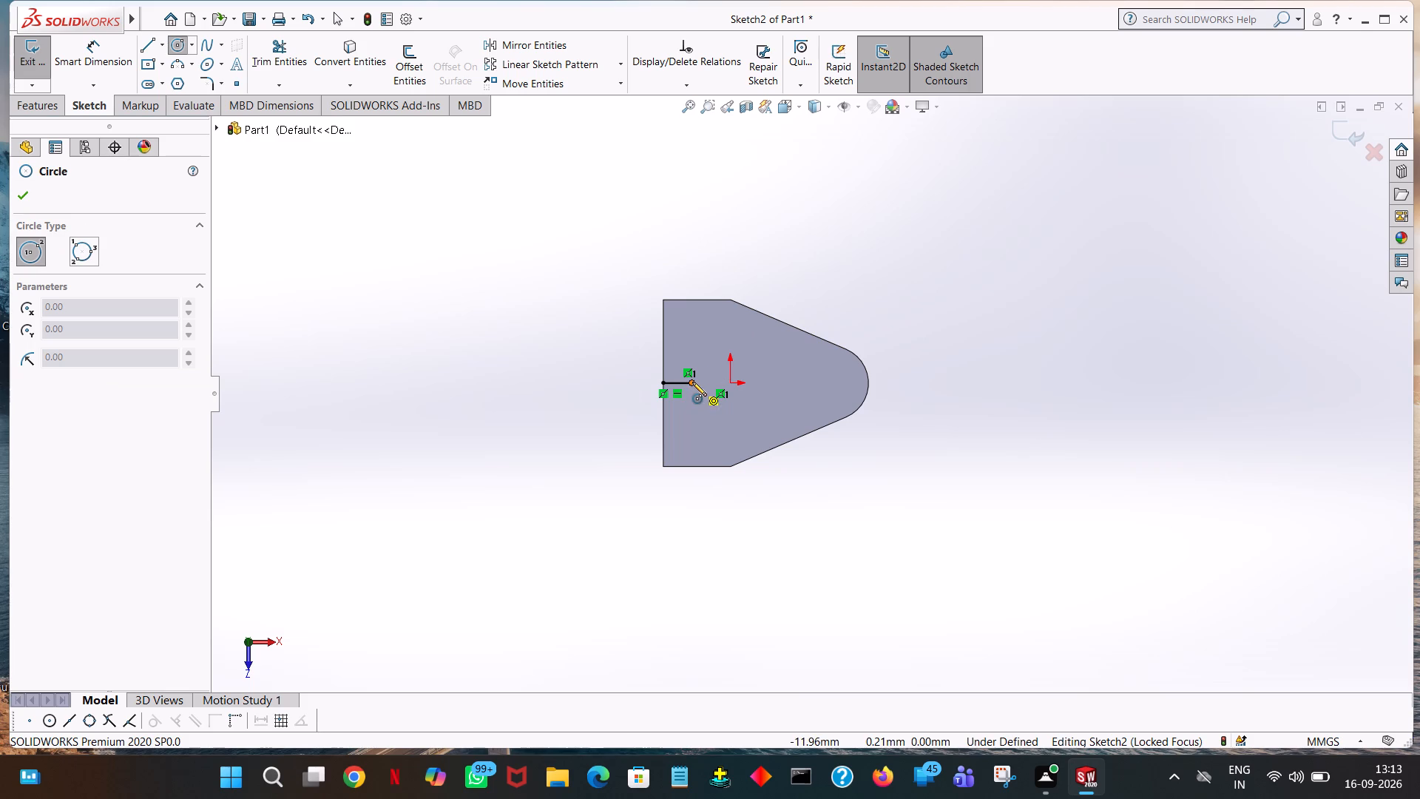
{"action": "left_click", "coordinate": [692, 382]}
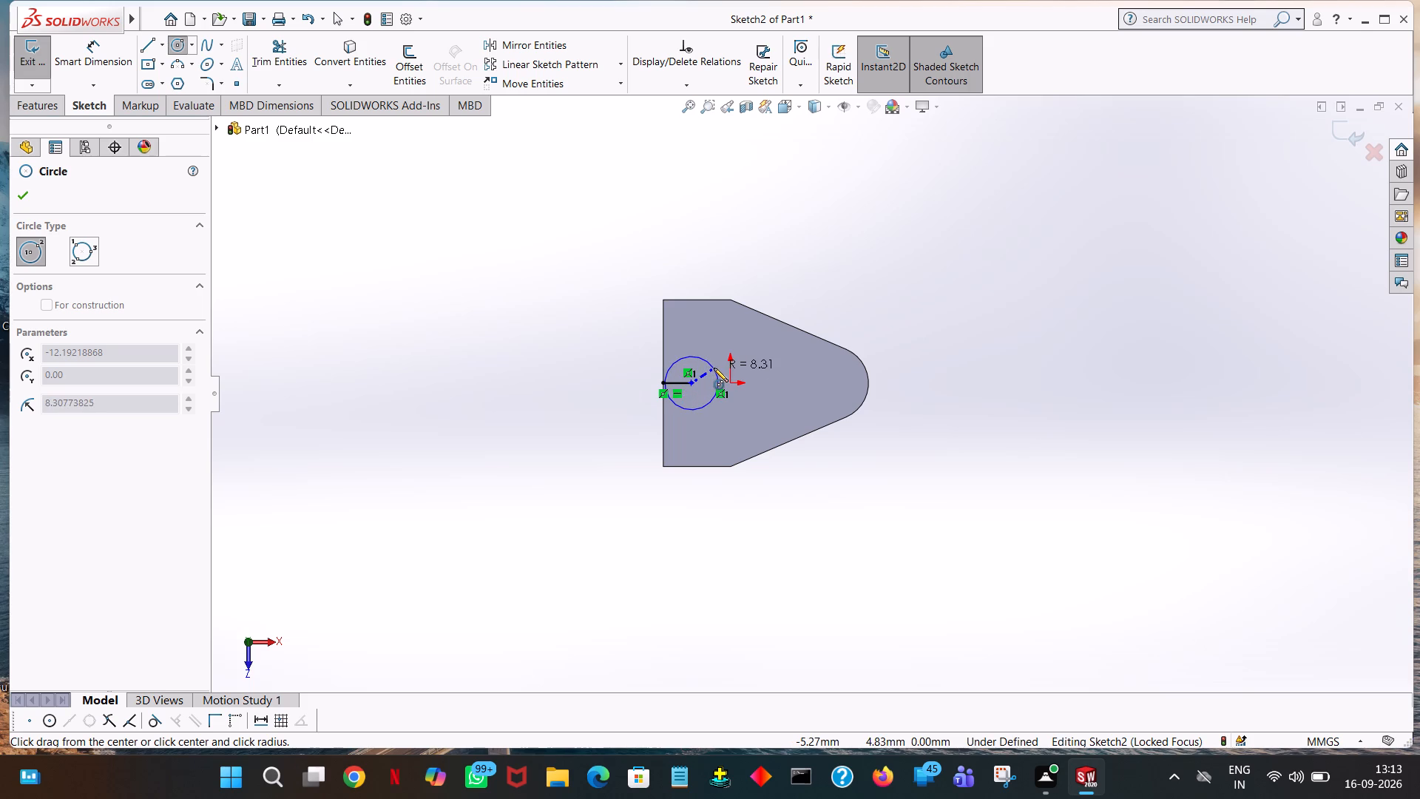
{"action": "left_click", "coordinate": [711, 370]}
{"action": "right_click", "coordinate": [711, 370]}
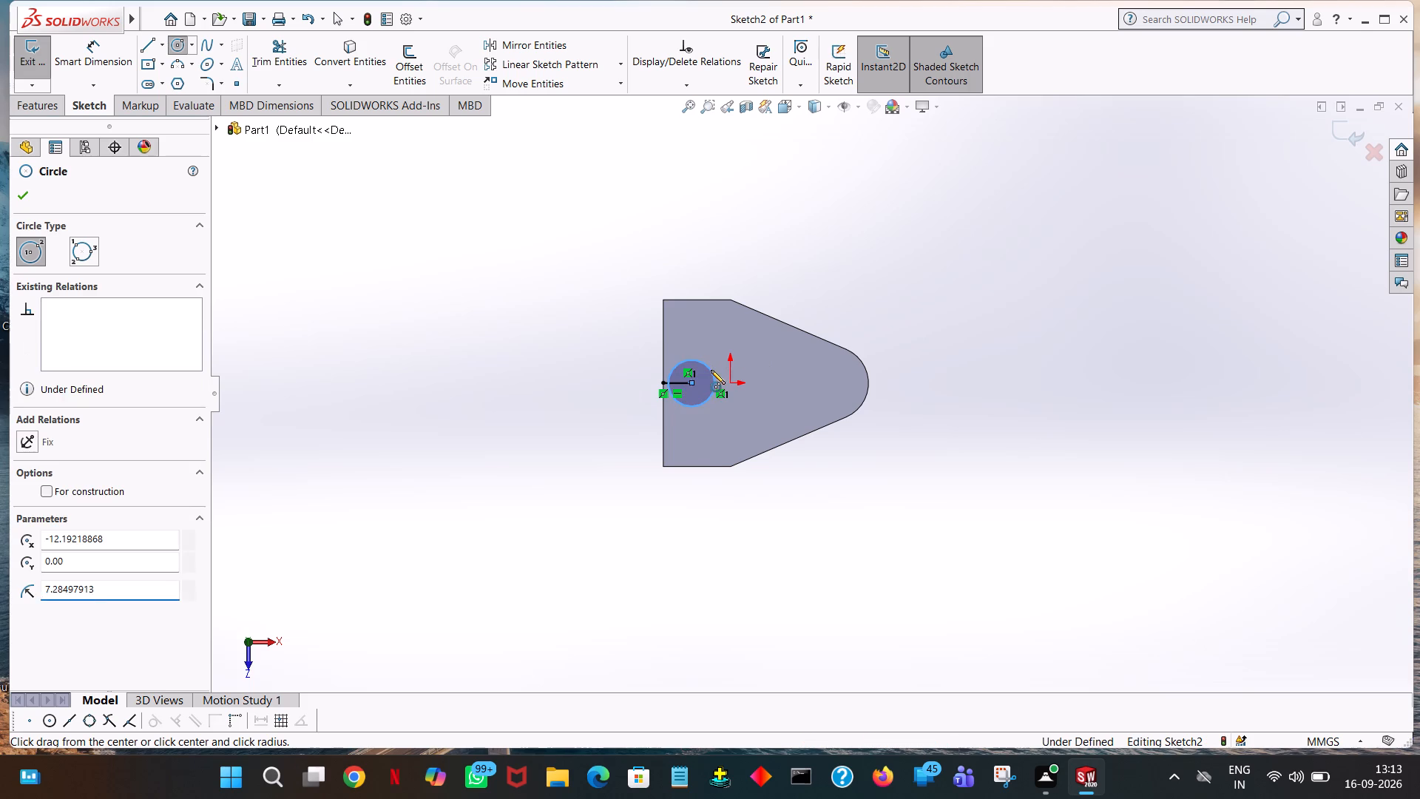
{"action": "left_click", "coordinate": [789, 380]}
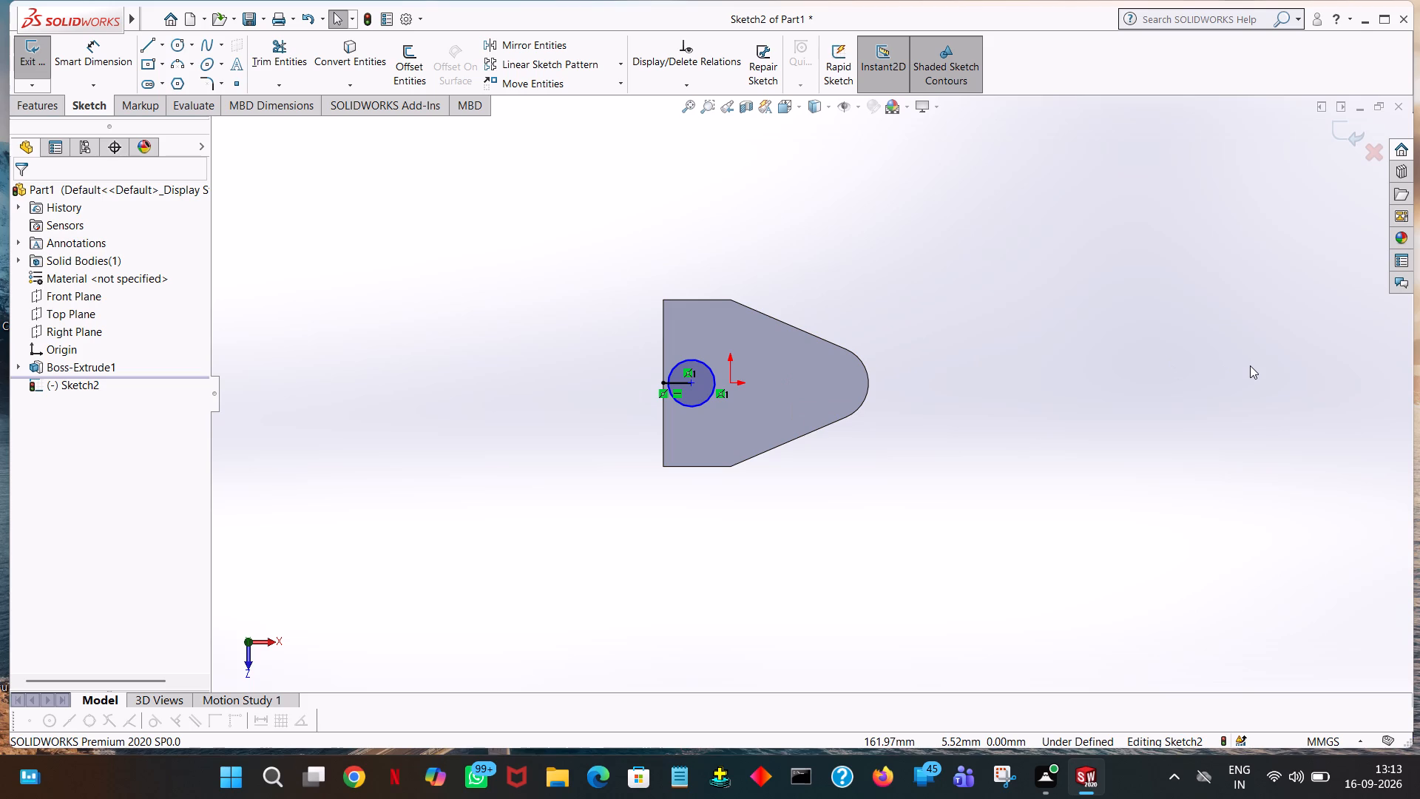
Dimension the horizontal line's length as 15 mm.
{"action": "left_click", "coordinate": [93, 53]}
{"action": "left_click", "coordinate": [684, 382]}
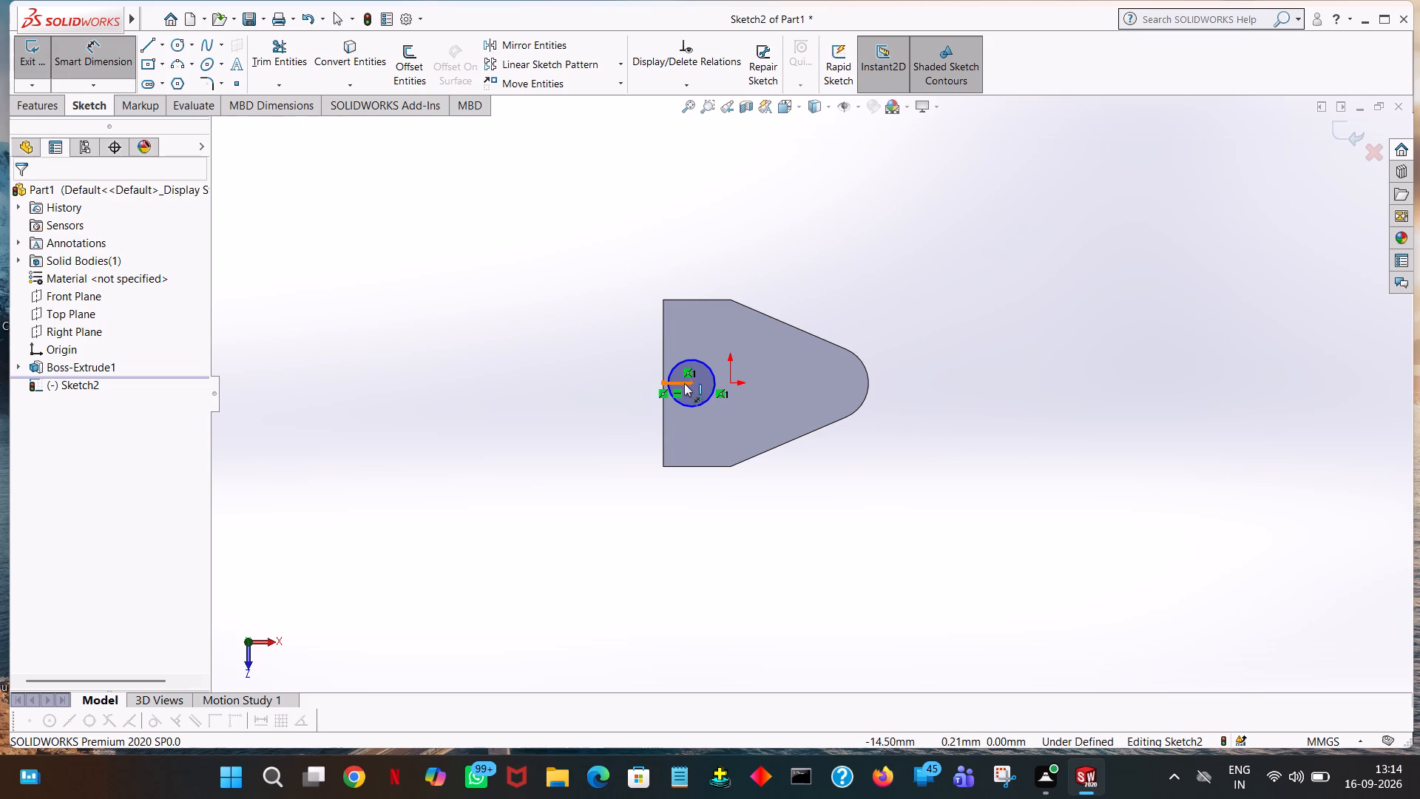
{"action": "left_click", "coordinate": [666, 515]}
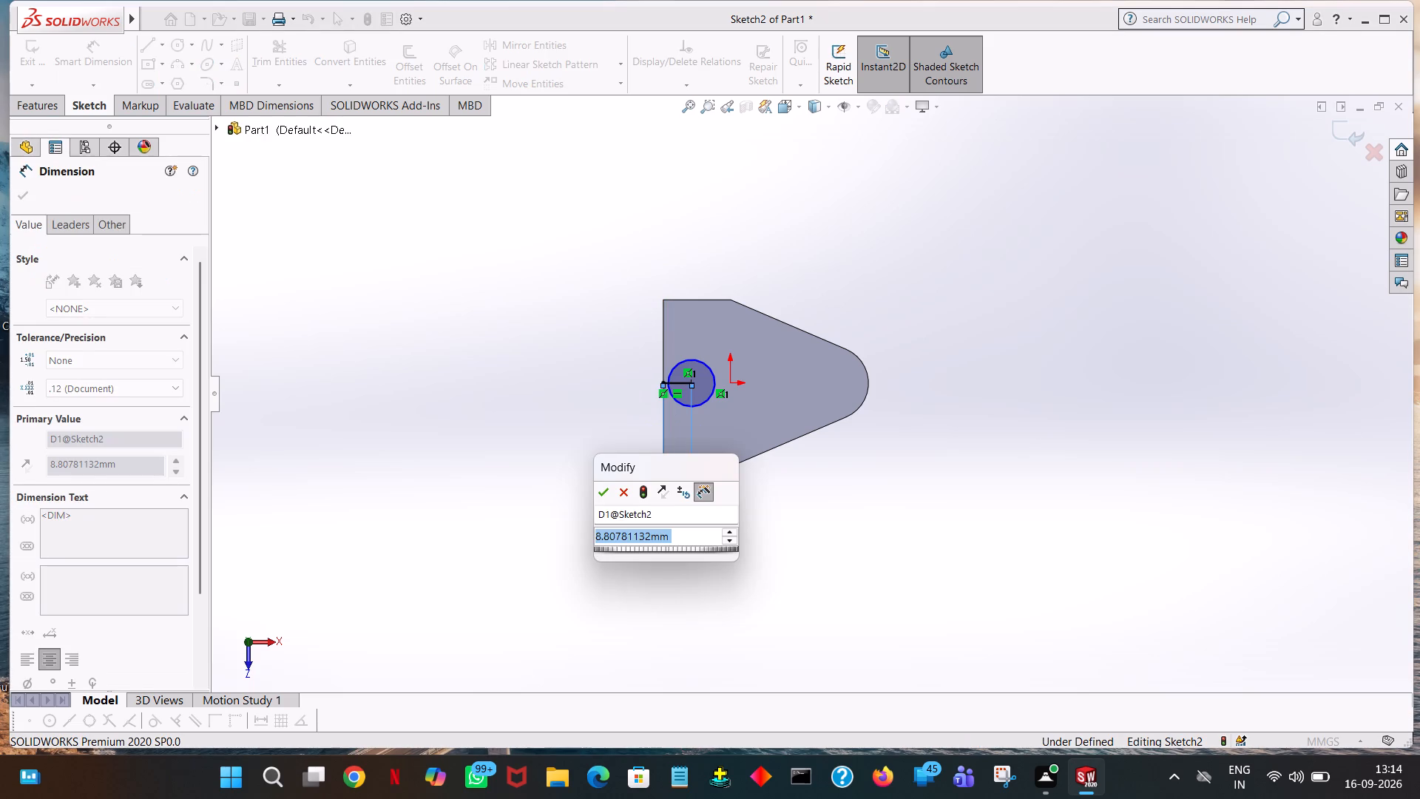
{"action": "type", "text": "15"}
{"action": "key", "text": "Return"}
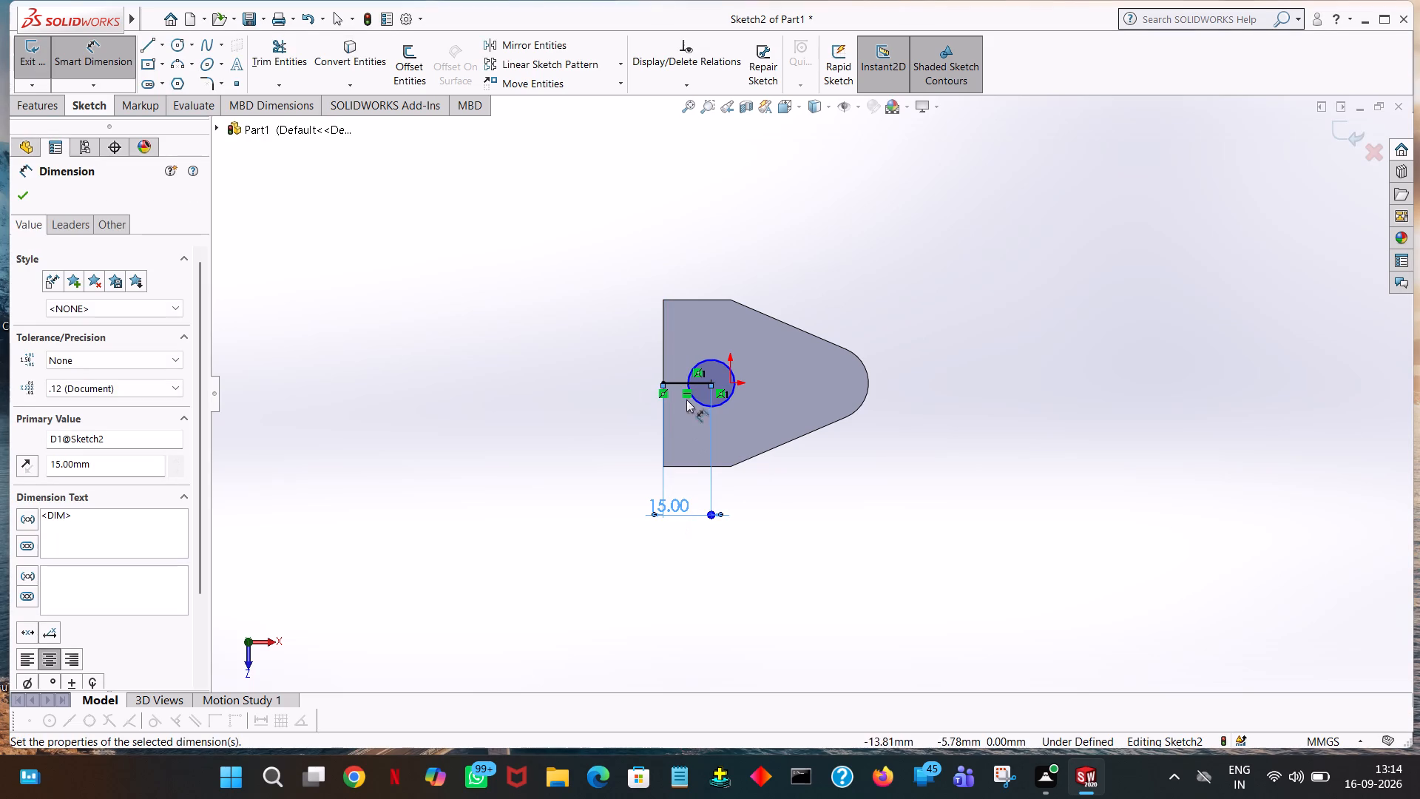
Dimension the circle's diameter as 28 mm, entered as the sum 14+14.
{"action": "left_click", "coordinate": [701, 365]}
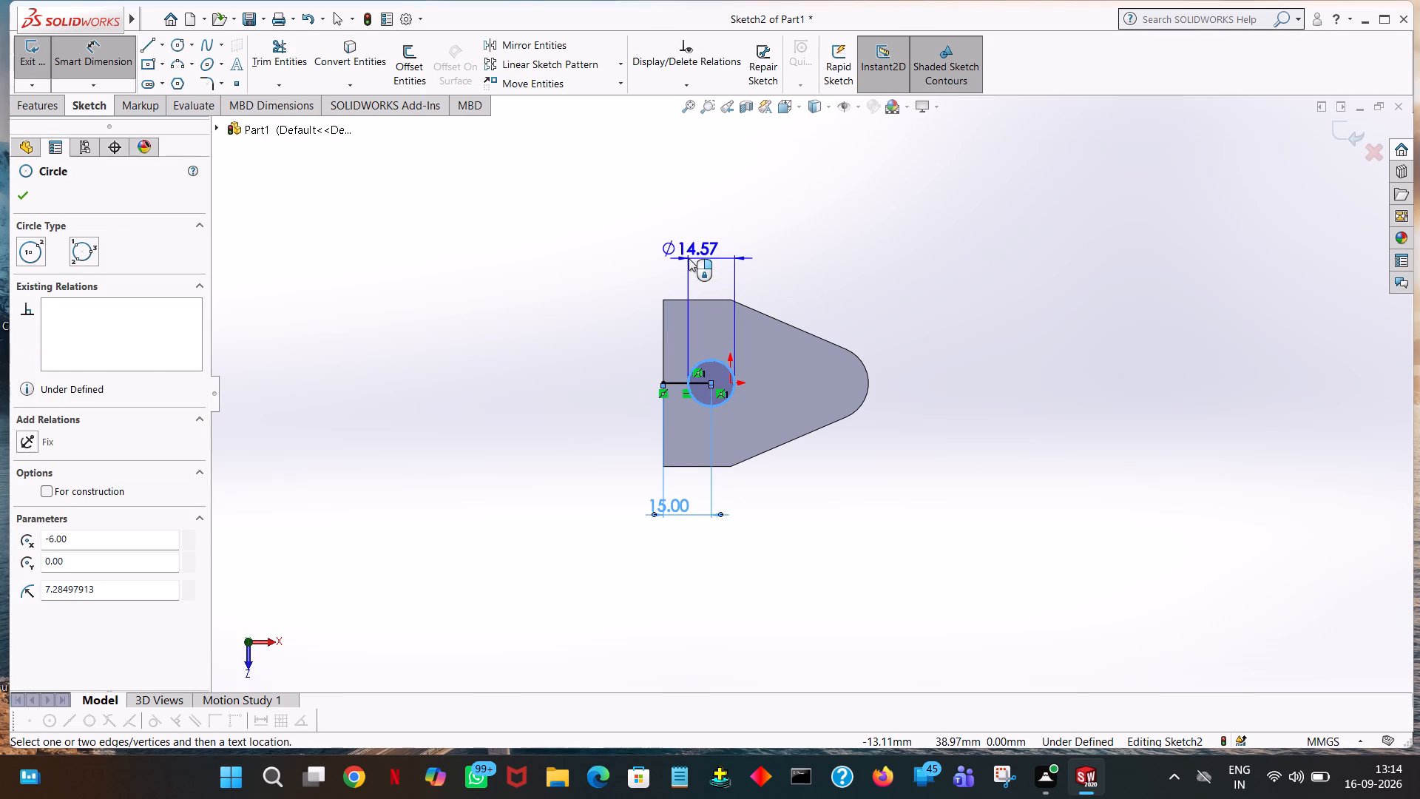
{"action": "left_click", "coordinate": [689, 258]}
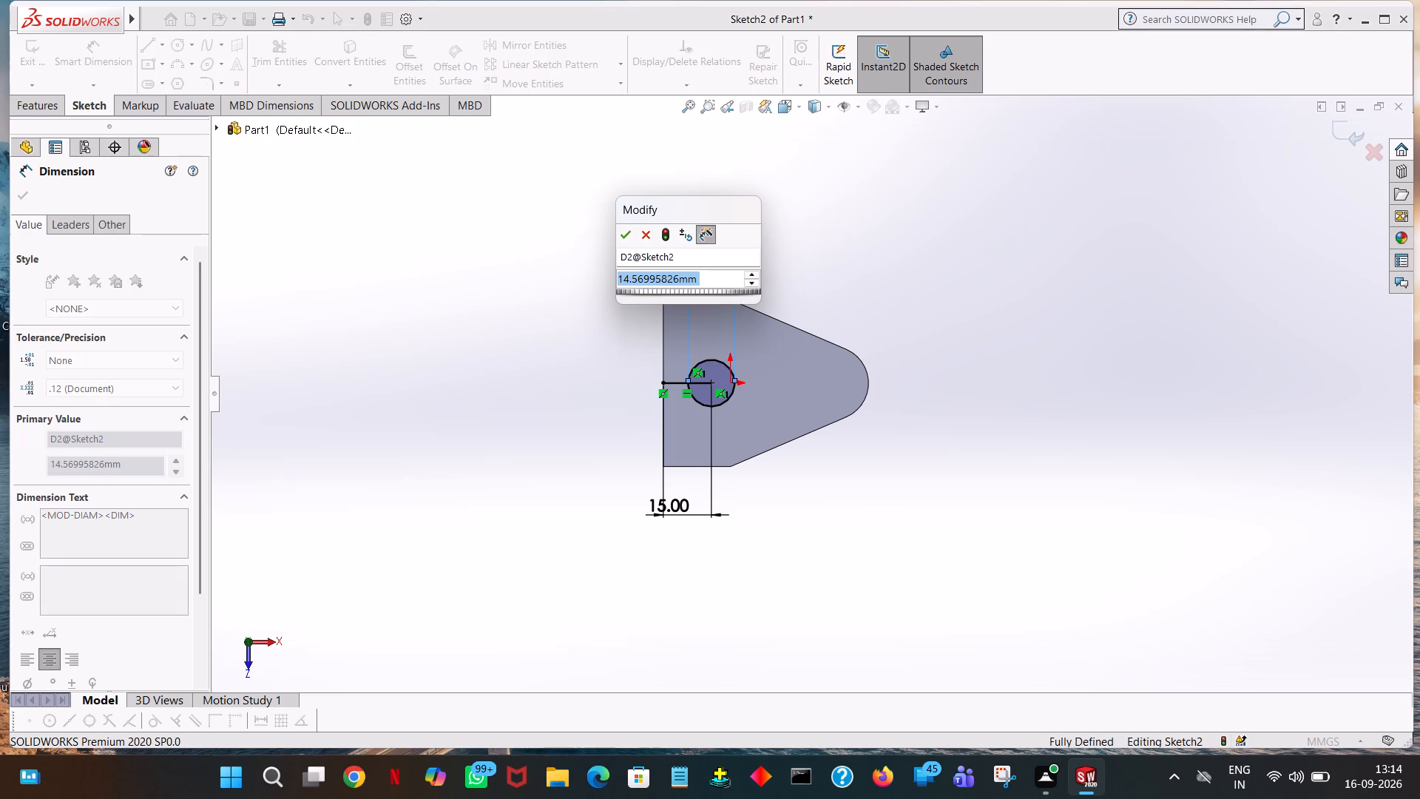
{"action": "type", "text": "14"}
{"action": "type", "text": "+14"}
{"action": "key", "text": "Return"}
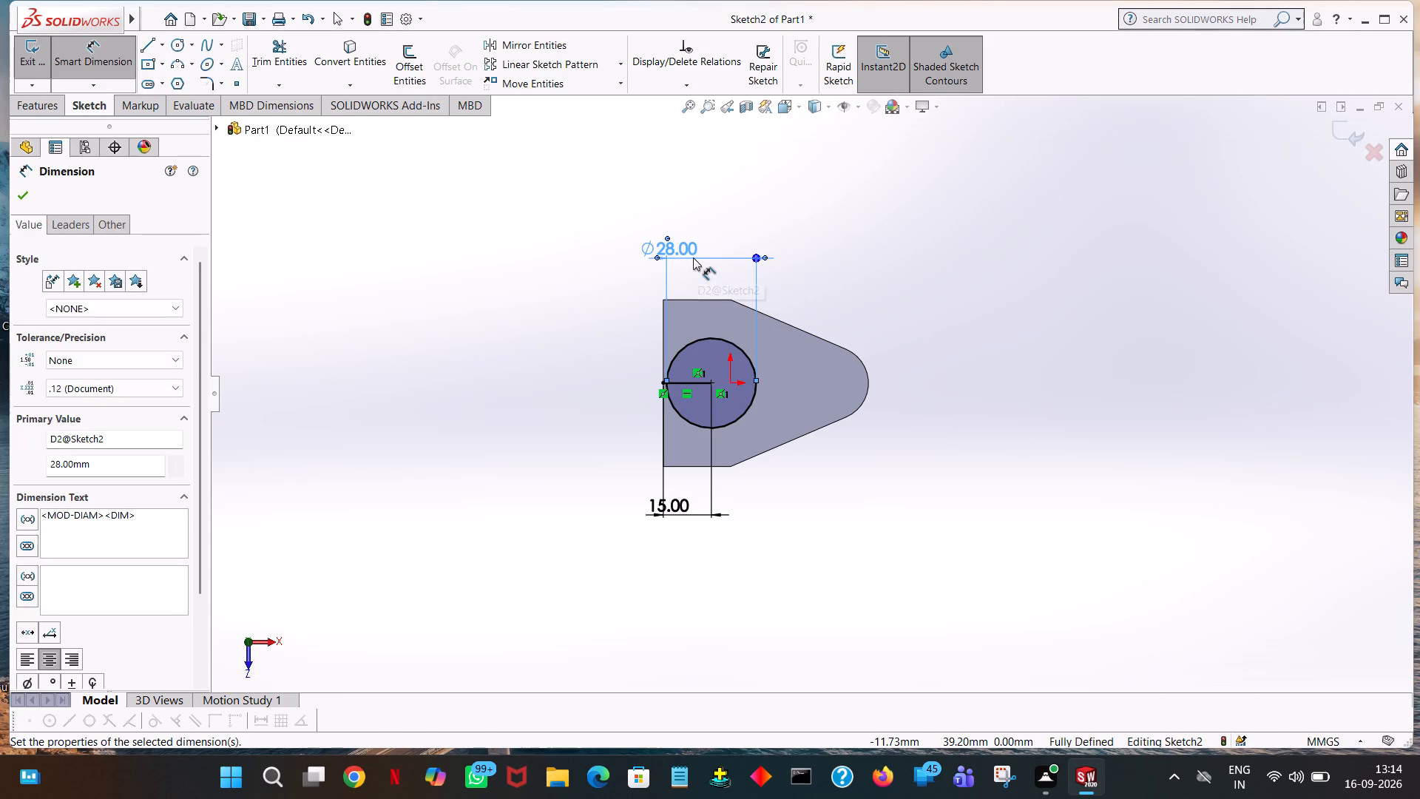
{"action": "left_click", "coordinate": [1024, 170]}
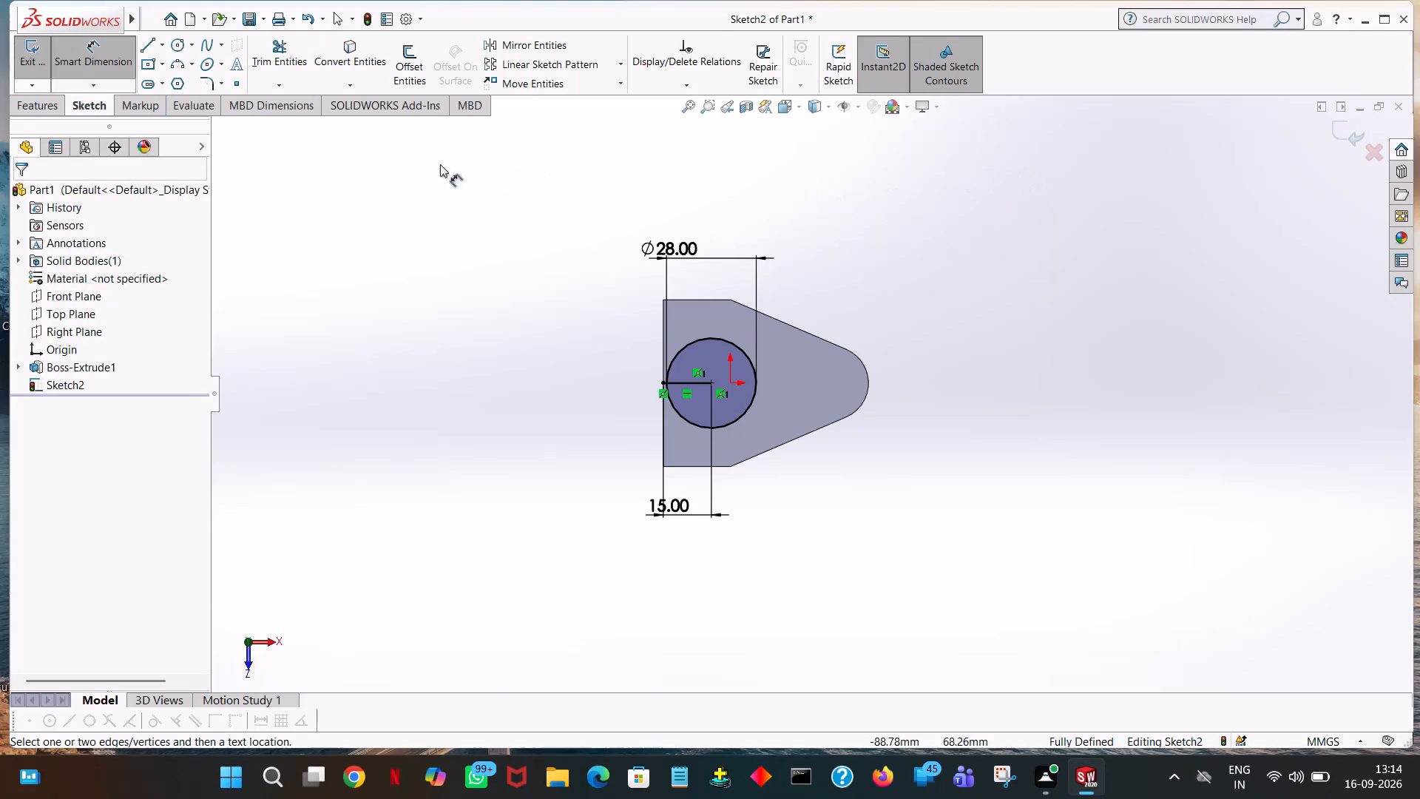
Sketch a vertical line upward from the midpoint of the plate's long straight edge and set its length to 19 mm.
{"action": "left_click", "coordinate": [147, 44]}
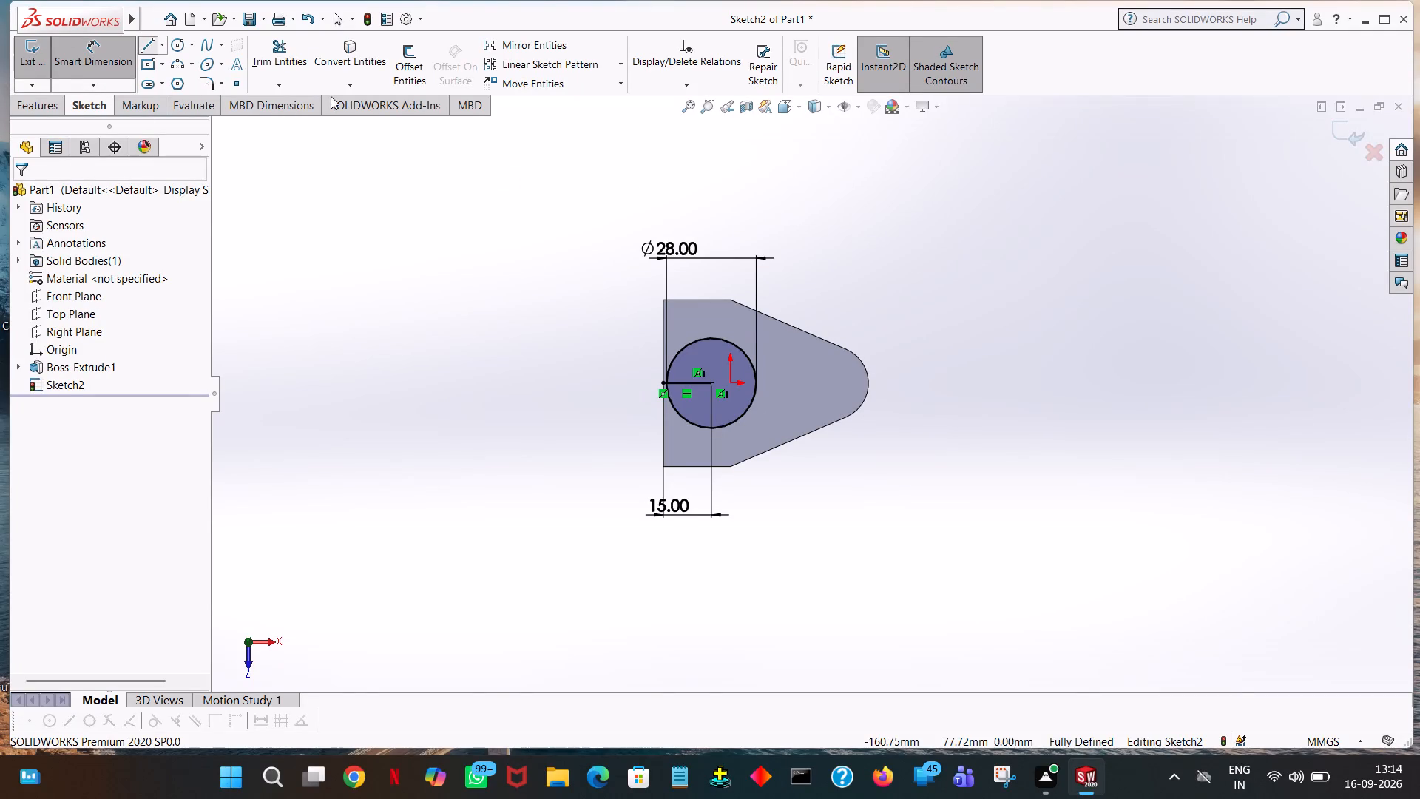
{"action": "left_click", "coordinate": [663, 384]}
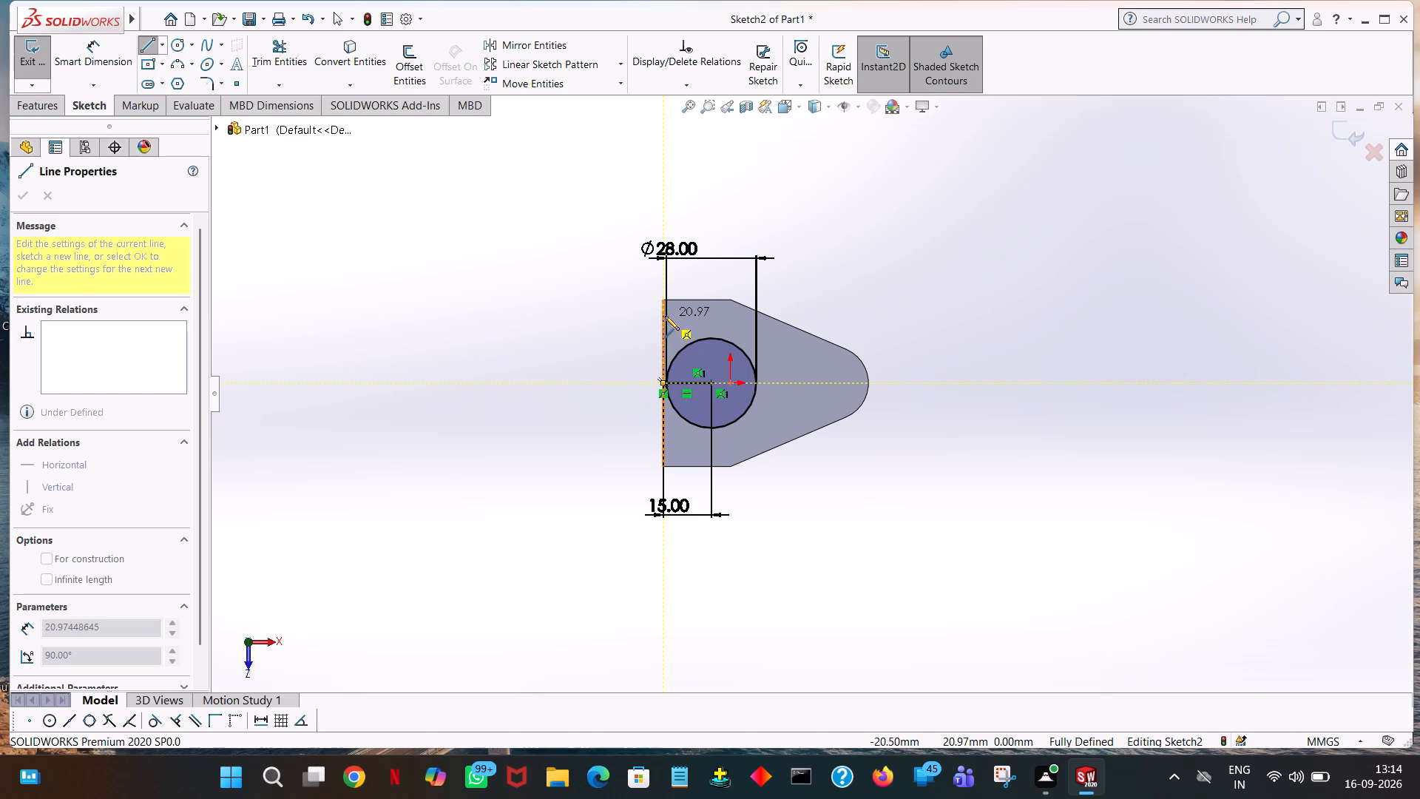
{"action": "left_click", "coordinate": [663, 320]}
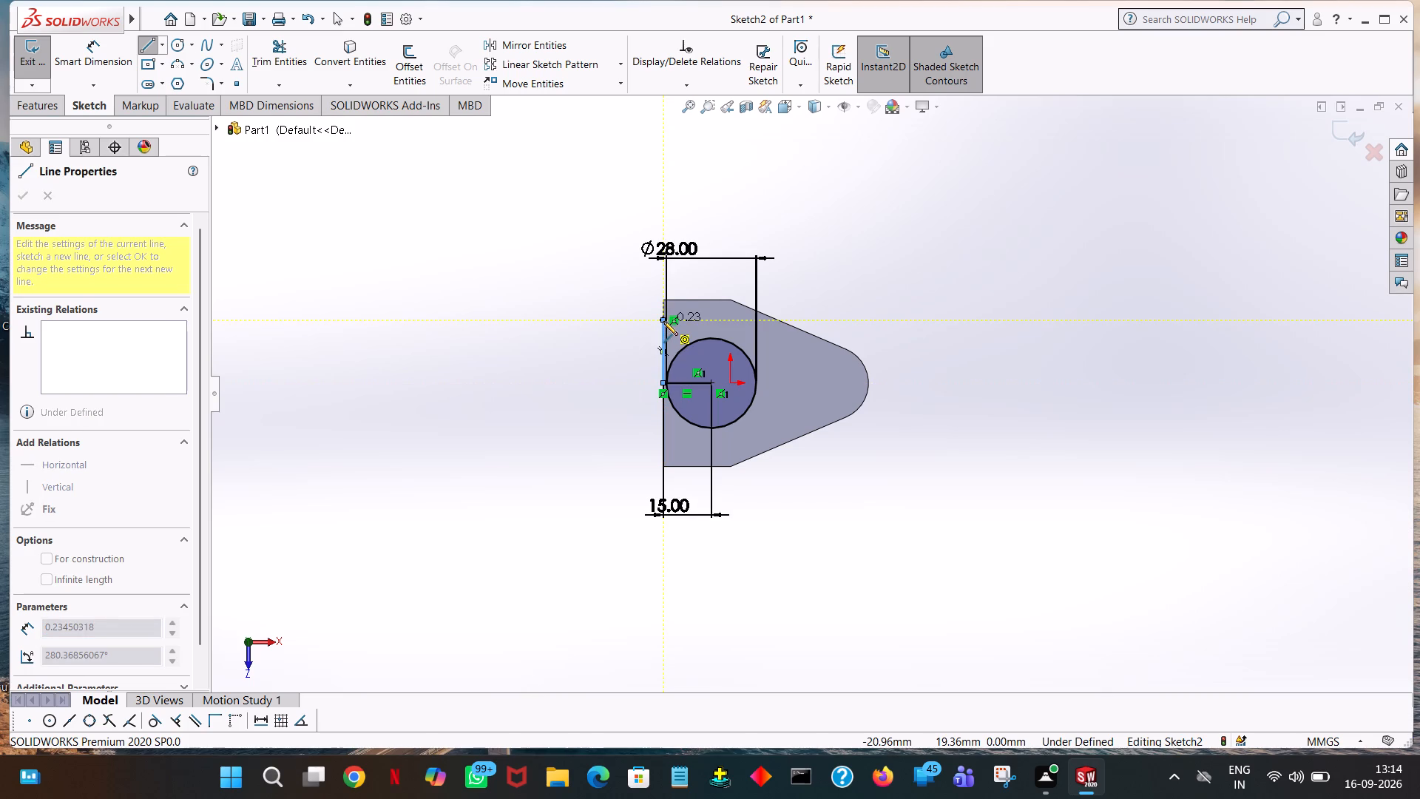
{"action": "right_click", "coordinate": [663, 322]}
{"action": "left_click", "coordinate": [703, 328]}
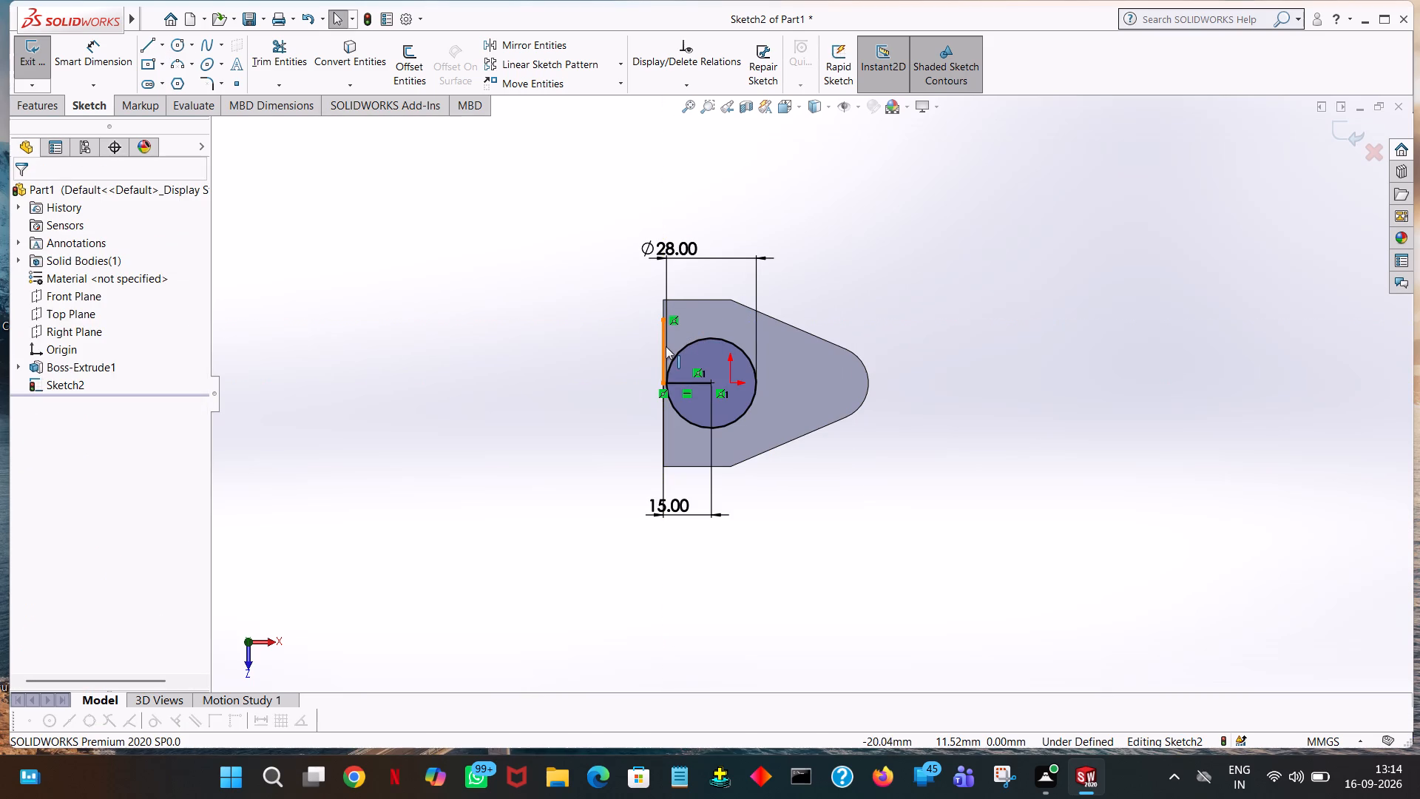
{"action": "left_click", "coordinate": [663, 346]}
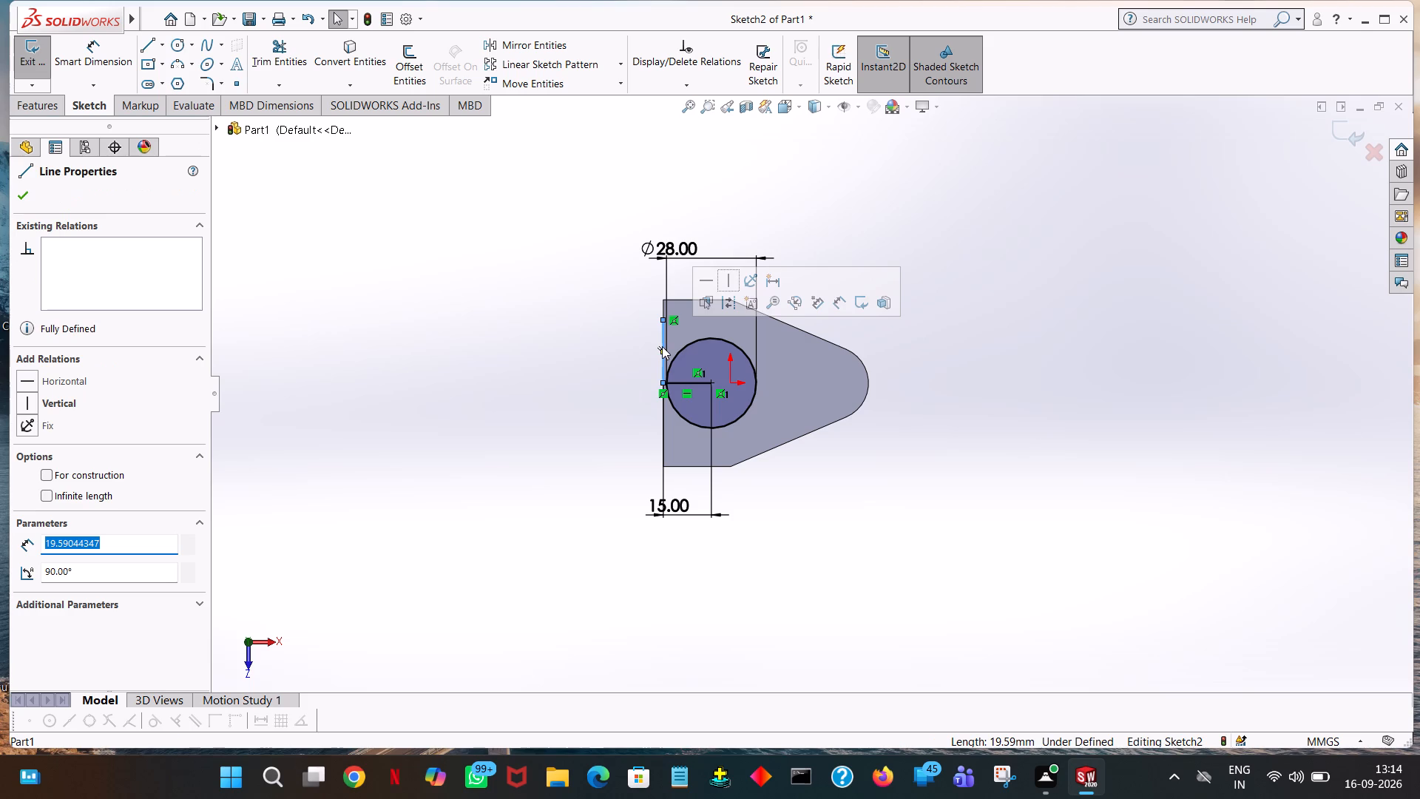
{"action": "type", "text": "19"}
{"action": "key", "text": "Return"}
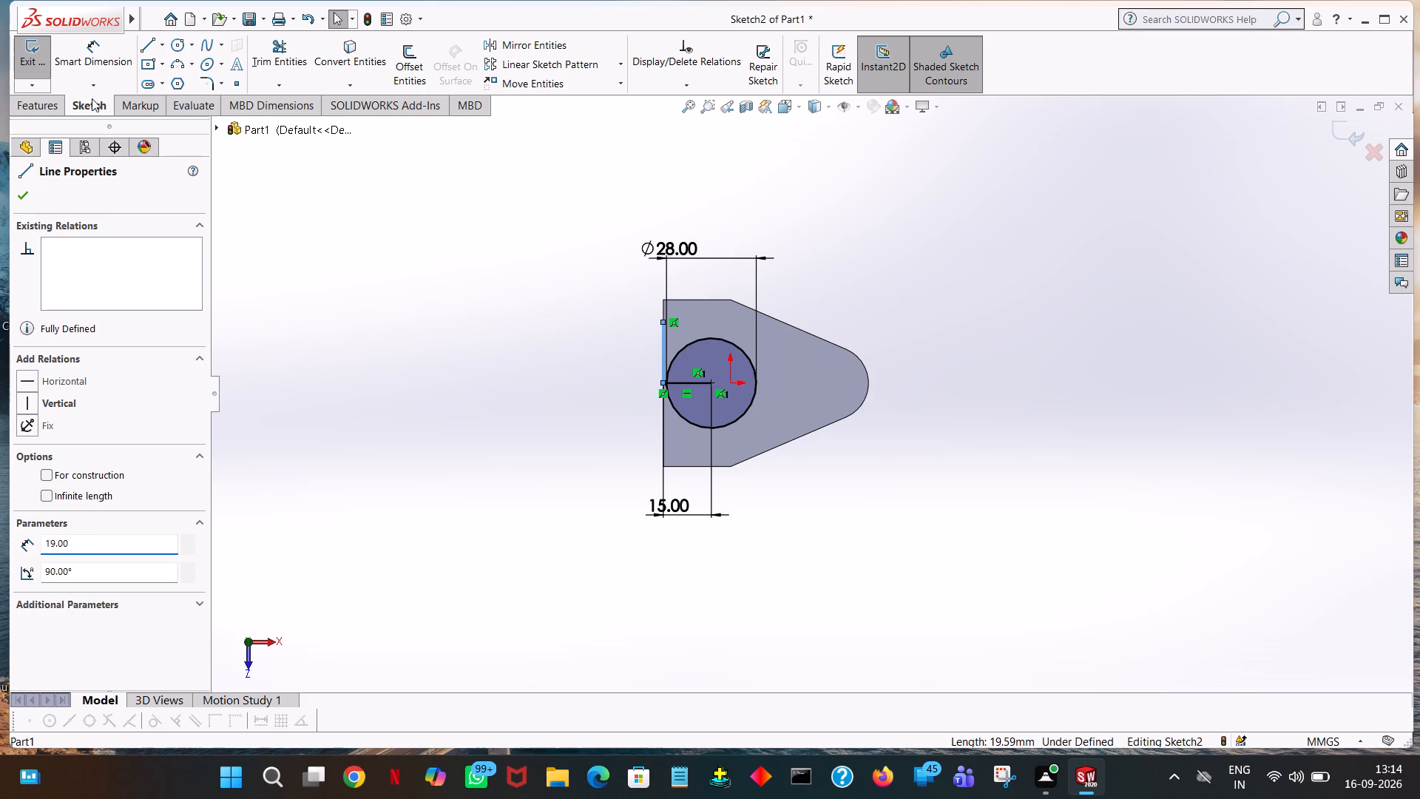
Sketch a 19 mm vertical line downward along the straight edge from the same midpoint.
{"action": "left_click", "coordinate": [143, 52]}
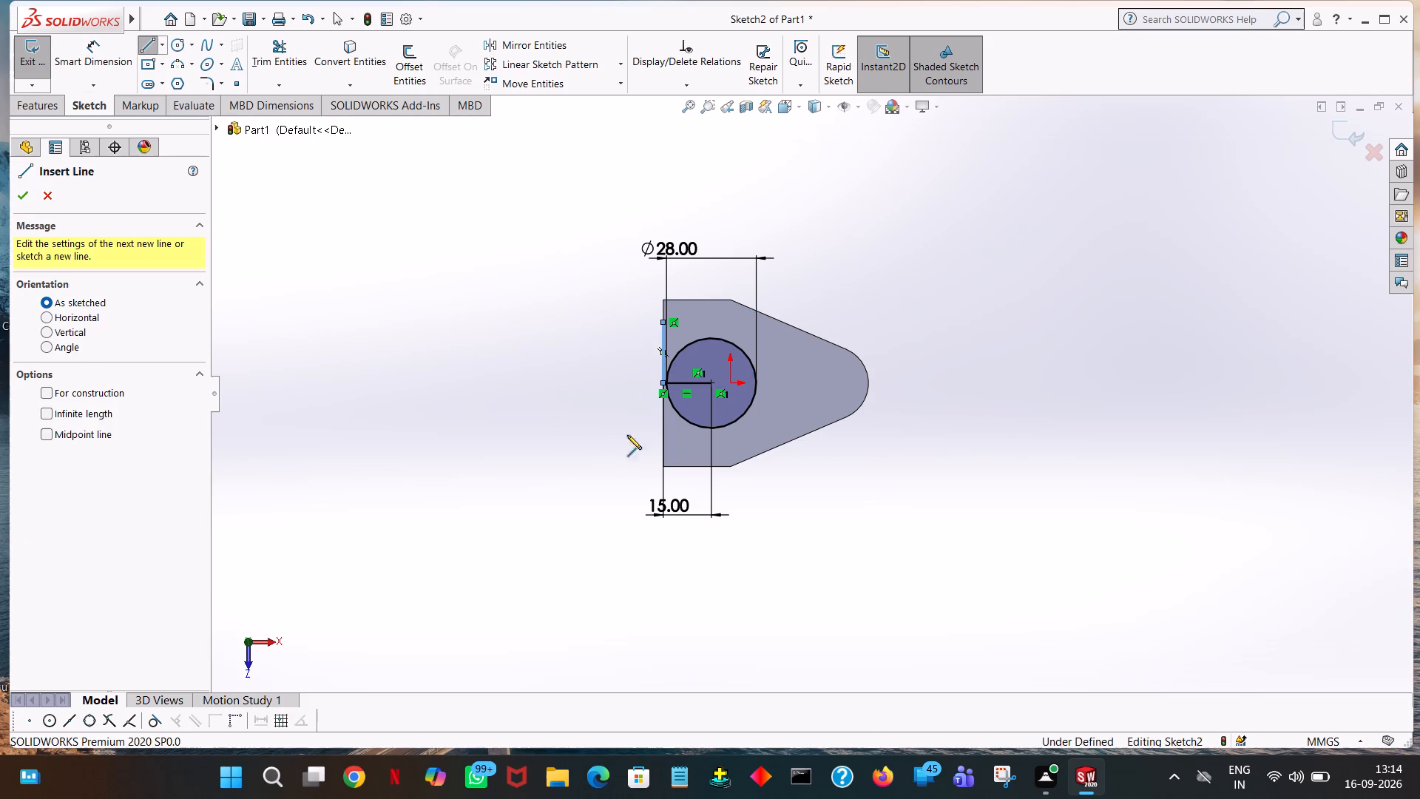
{"action": "left_click", "coordinate": [663, 383]}
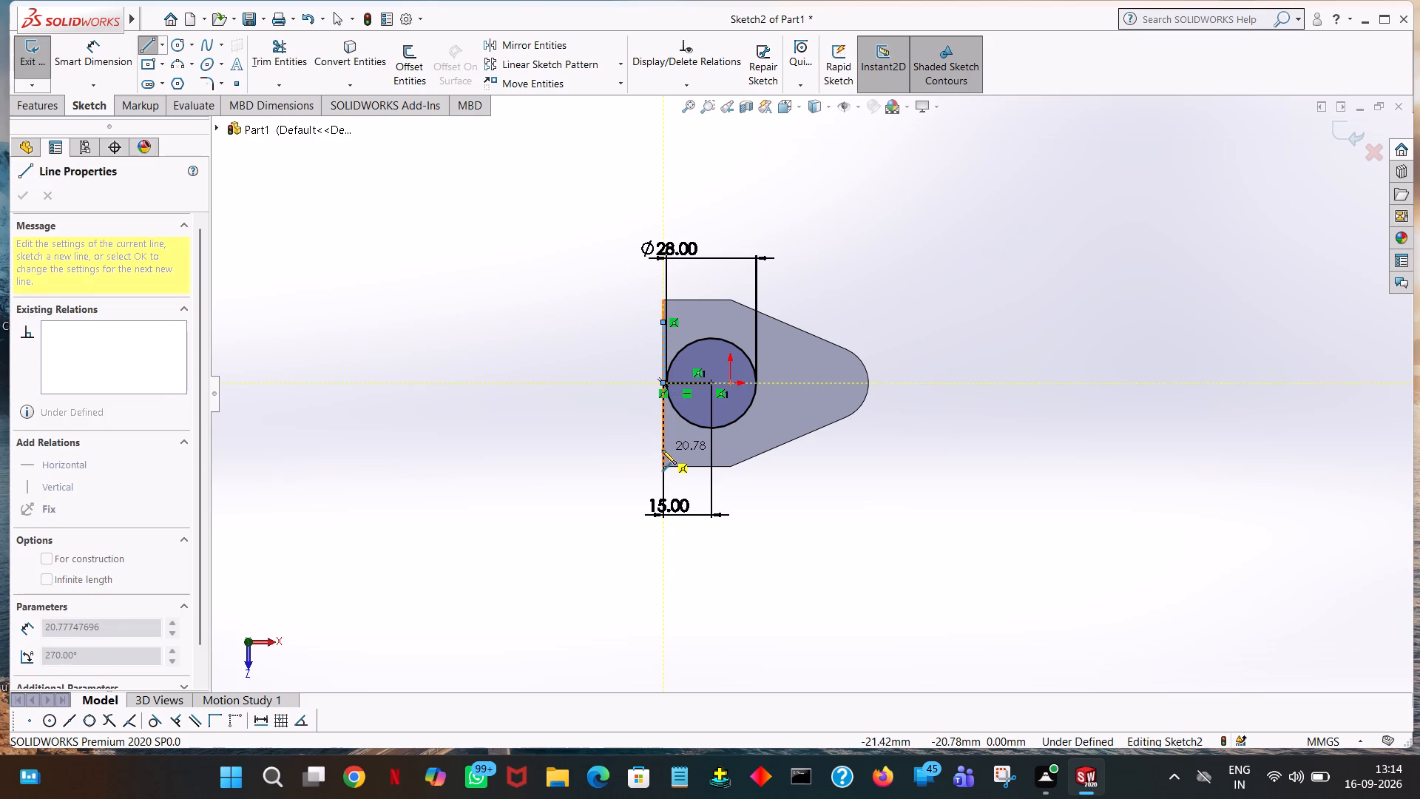
{"action": "left_click", "coordinate": [662, 450]}
{"action": "type", "text": "19"}
{"action": "key", "text": "Return"}
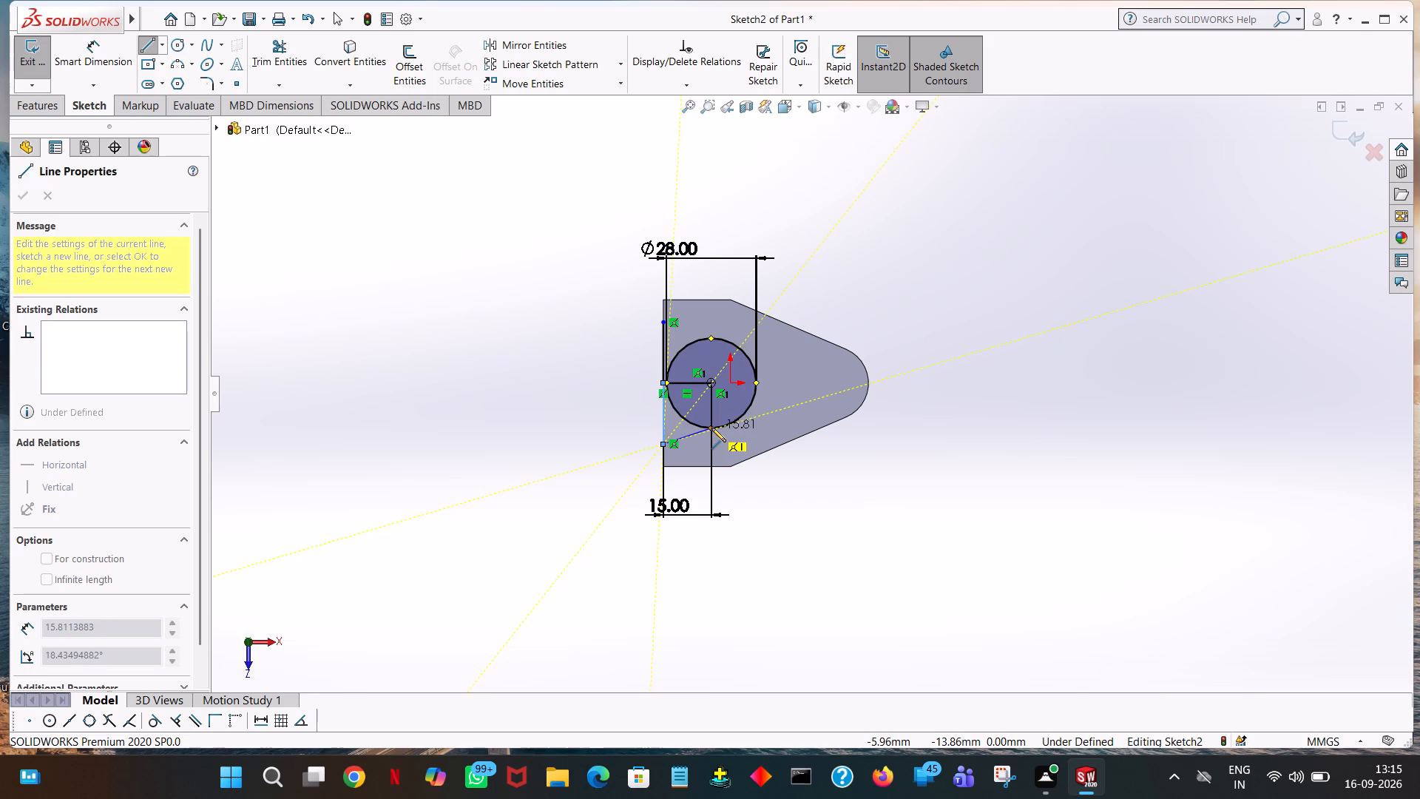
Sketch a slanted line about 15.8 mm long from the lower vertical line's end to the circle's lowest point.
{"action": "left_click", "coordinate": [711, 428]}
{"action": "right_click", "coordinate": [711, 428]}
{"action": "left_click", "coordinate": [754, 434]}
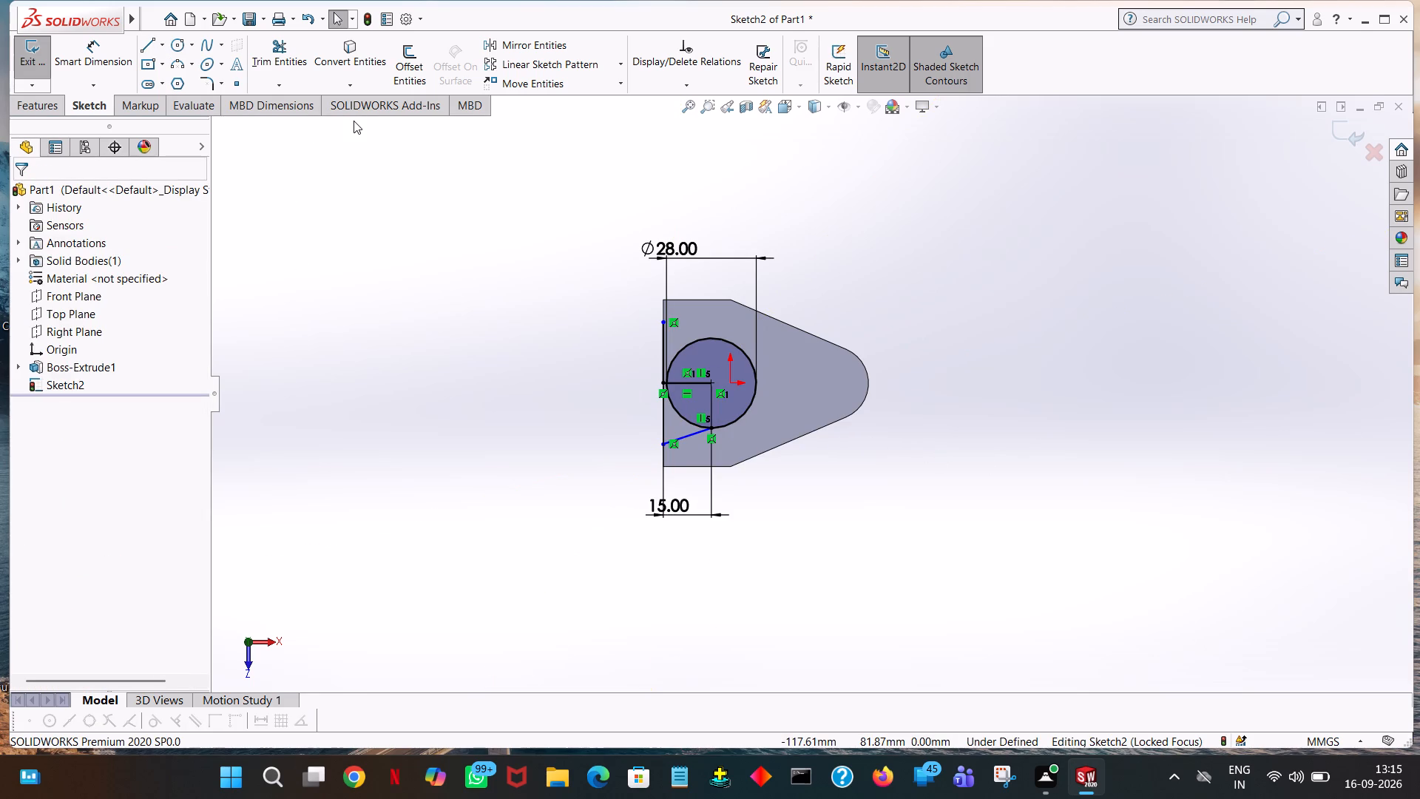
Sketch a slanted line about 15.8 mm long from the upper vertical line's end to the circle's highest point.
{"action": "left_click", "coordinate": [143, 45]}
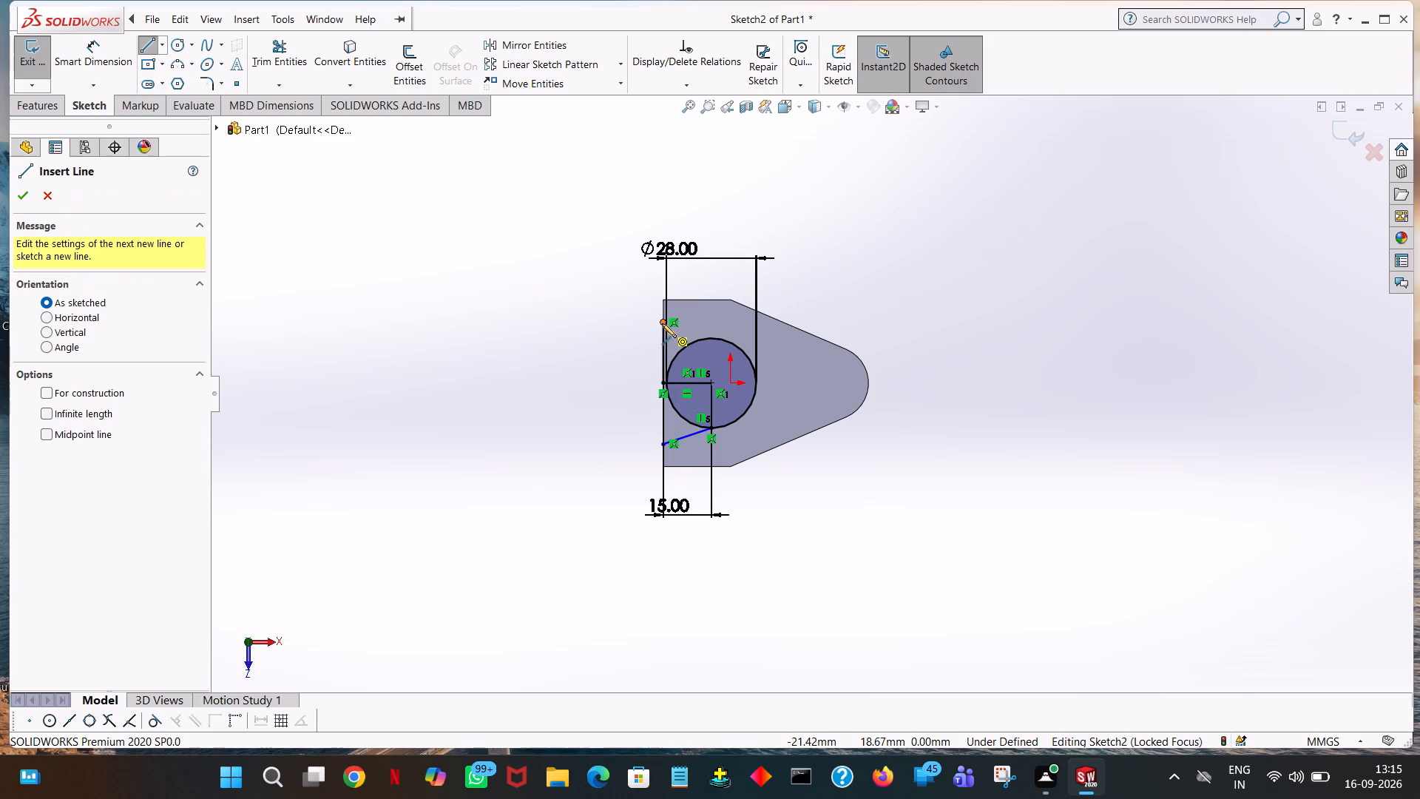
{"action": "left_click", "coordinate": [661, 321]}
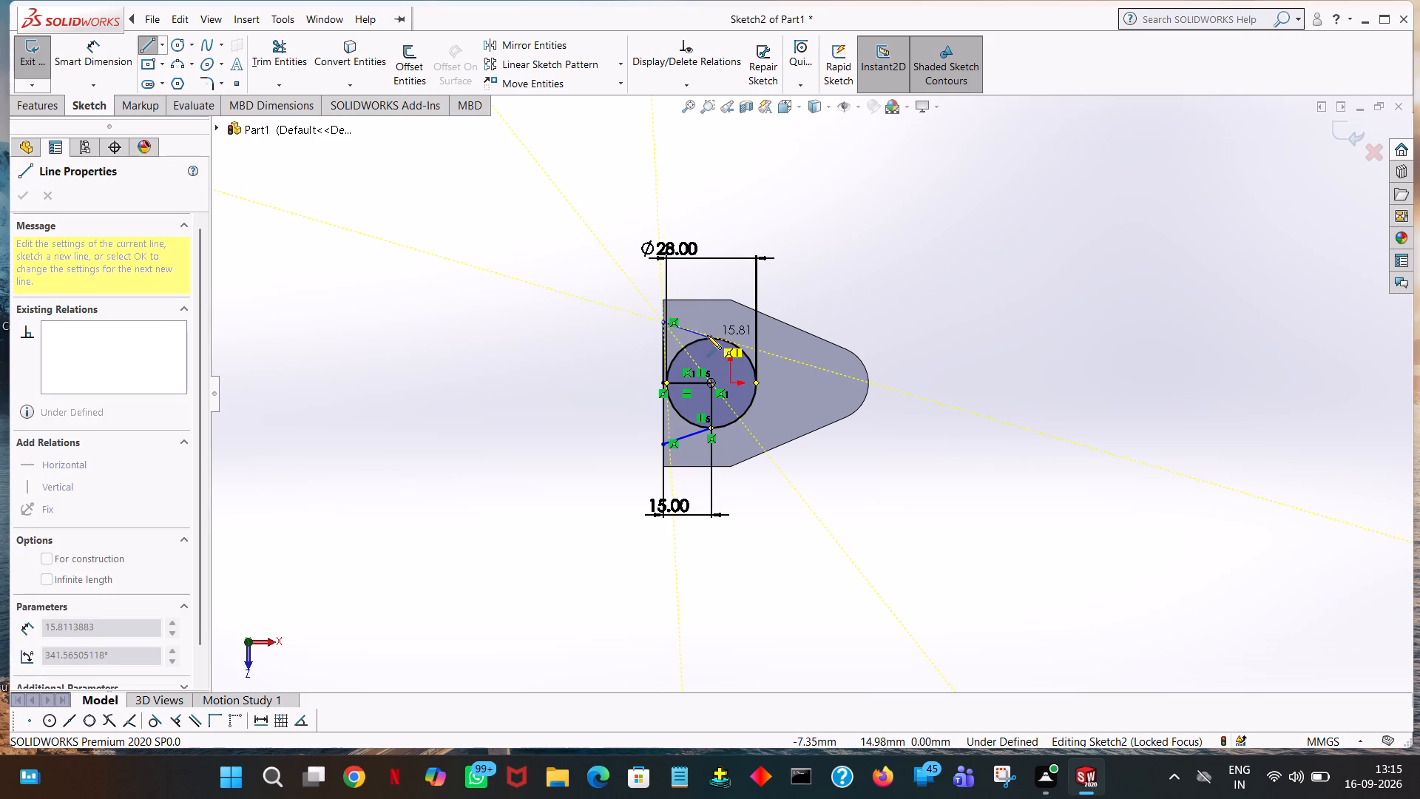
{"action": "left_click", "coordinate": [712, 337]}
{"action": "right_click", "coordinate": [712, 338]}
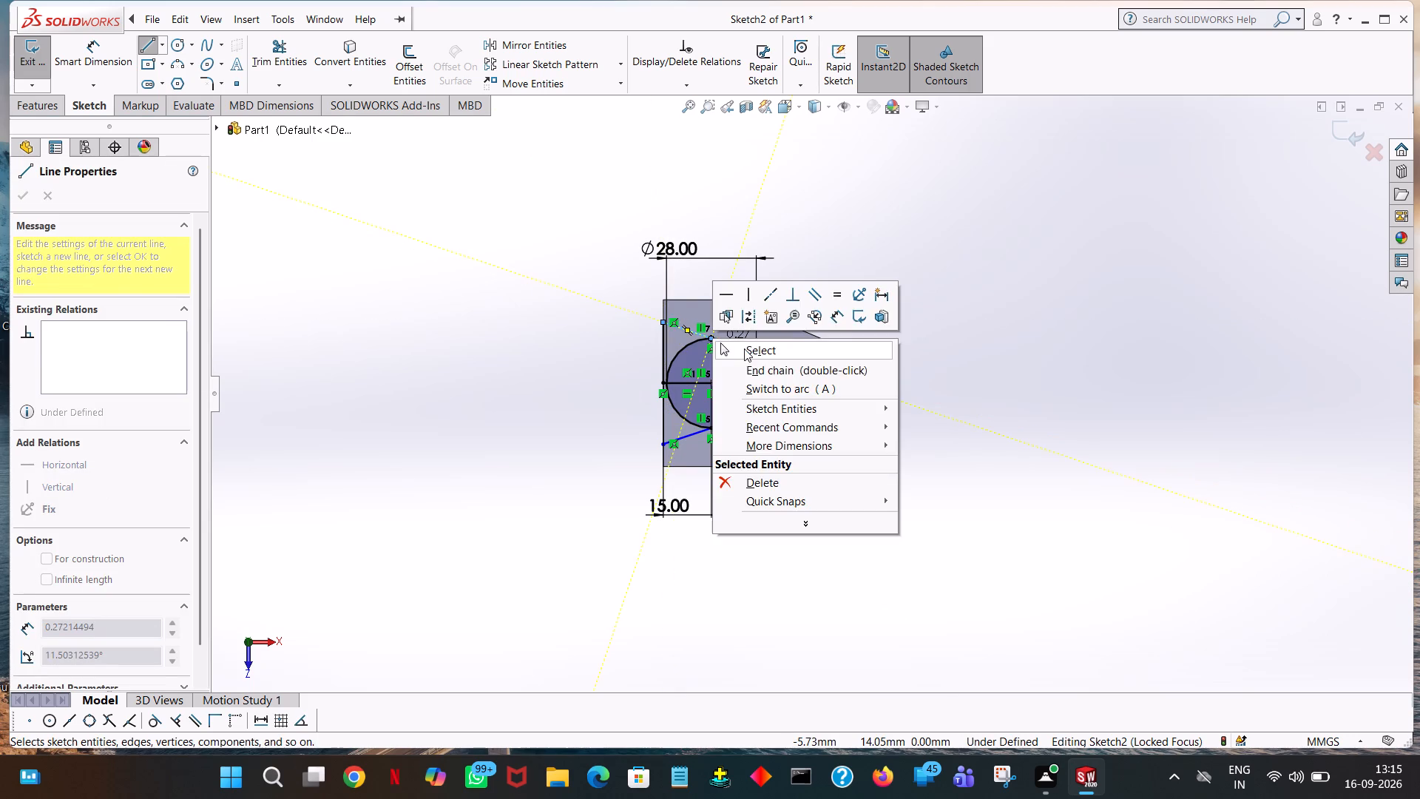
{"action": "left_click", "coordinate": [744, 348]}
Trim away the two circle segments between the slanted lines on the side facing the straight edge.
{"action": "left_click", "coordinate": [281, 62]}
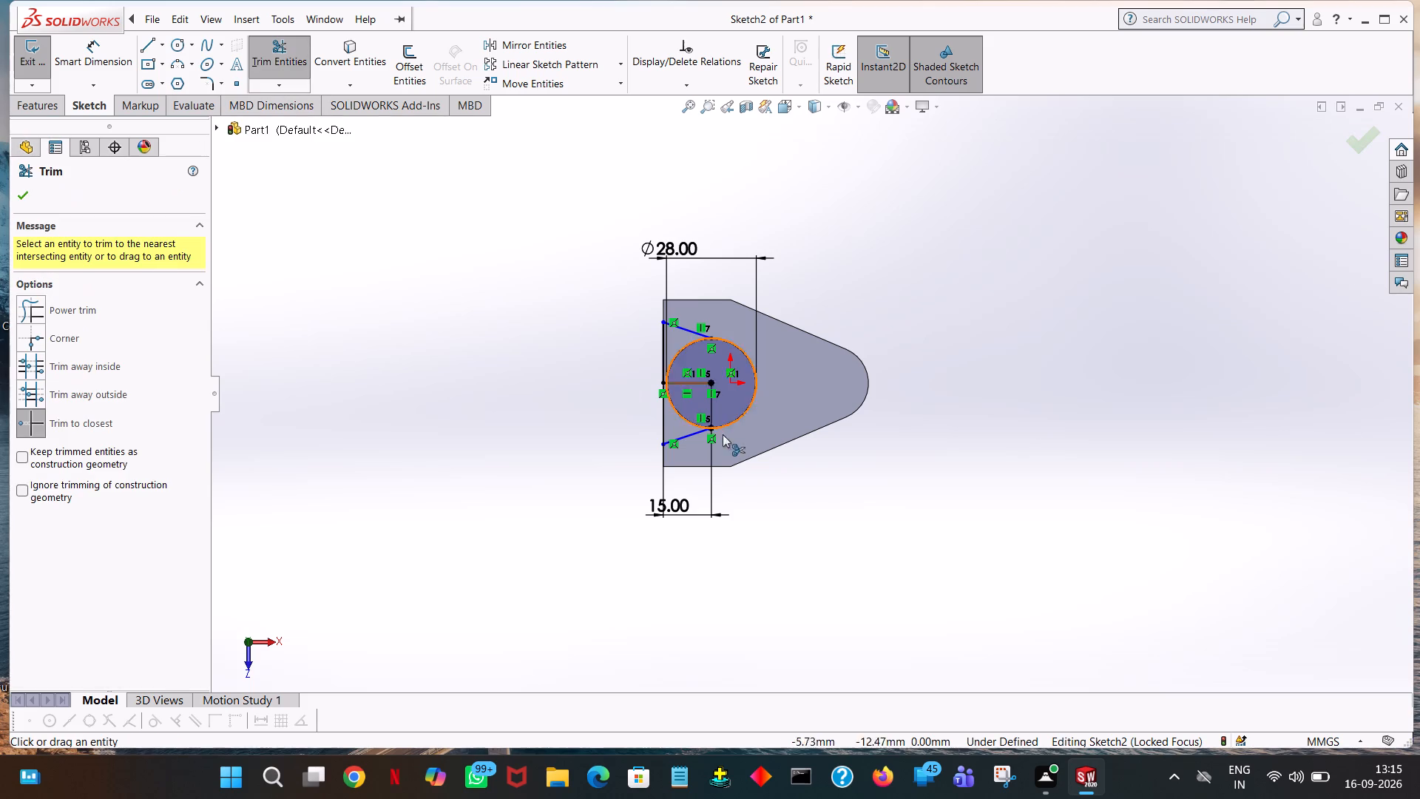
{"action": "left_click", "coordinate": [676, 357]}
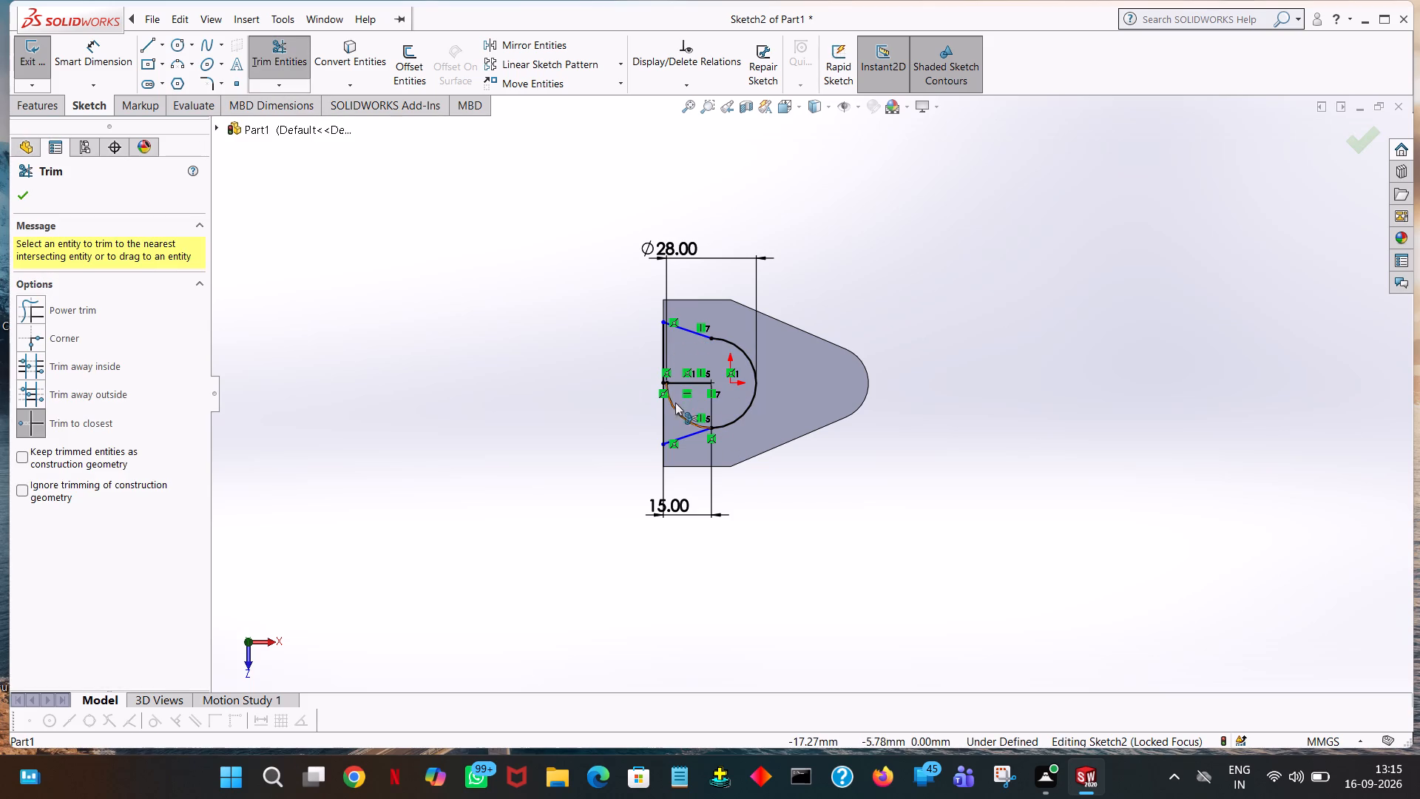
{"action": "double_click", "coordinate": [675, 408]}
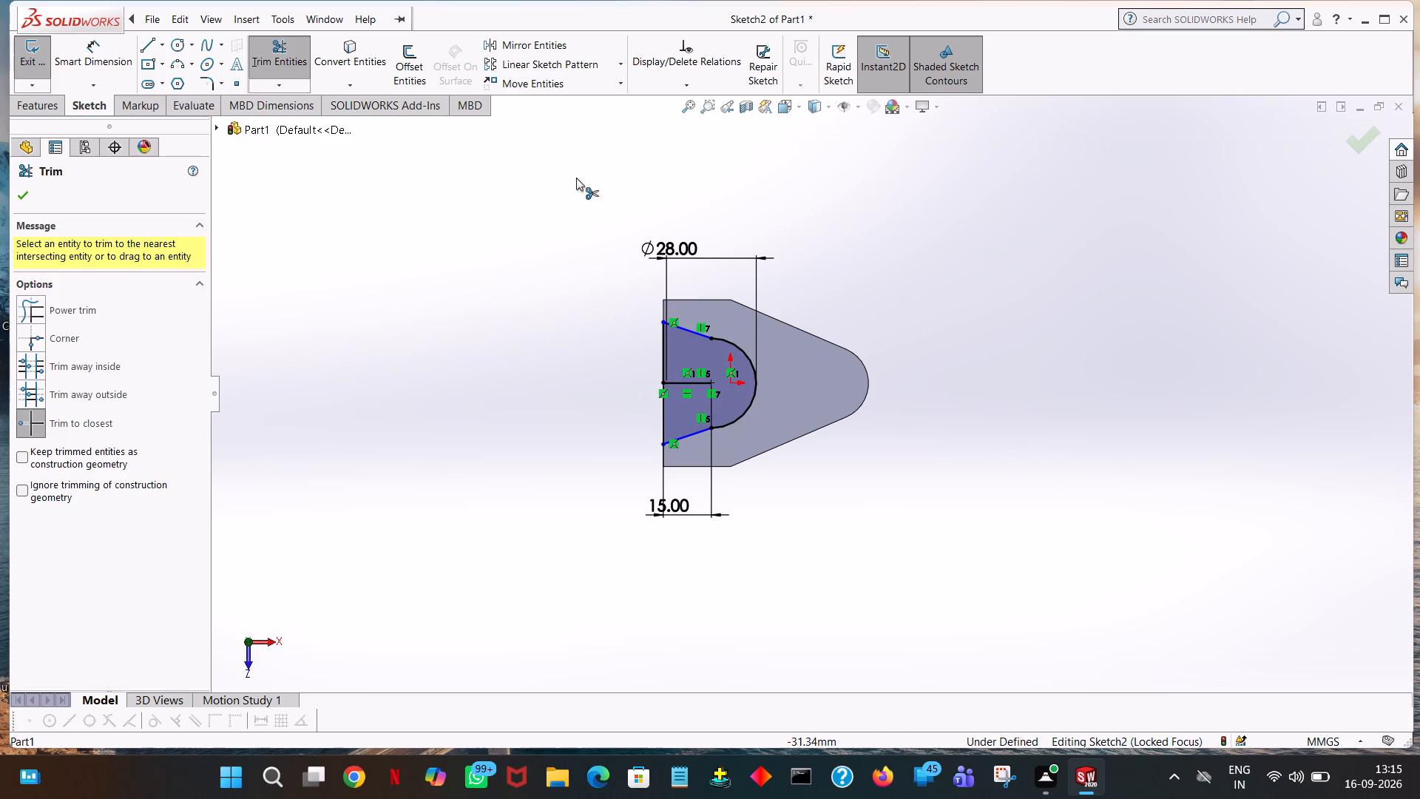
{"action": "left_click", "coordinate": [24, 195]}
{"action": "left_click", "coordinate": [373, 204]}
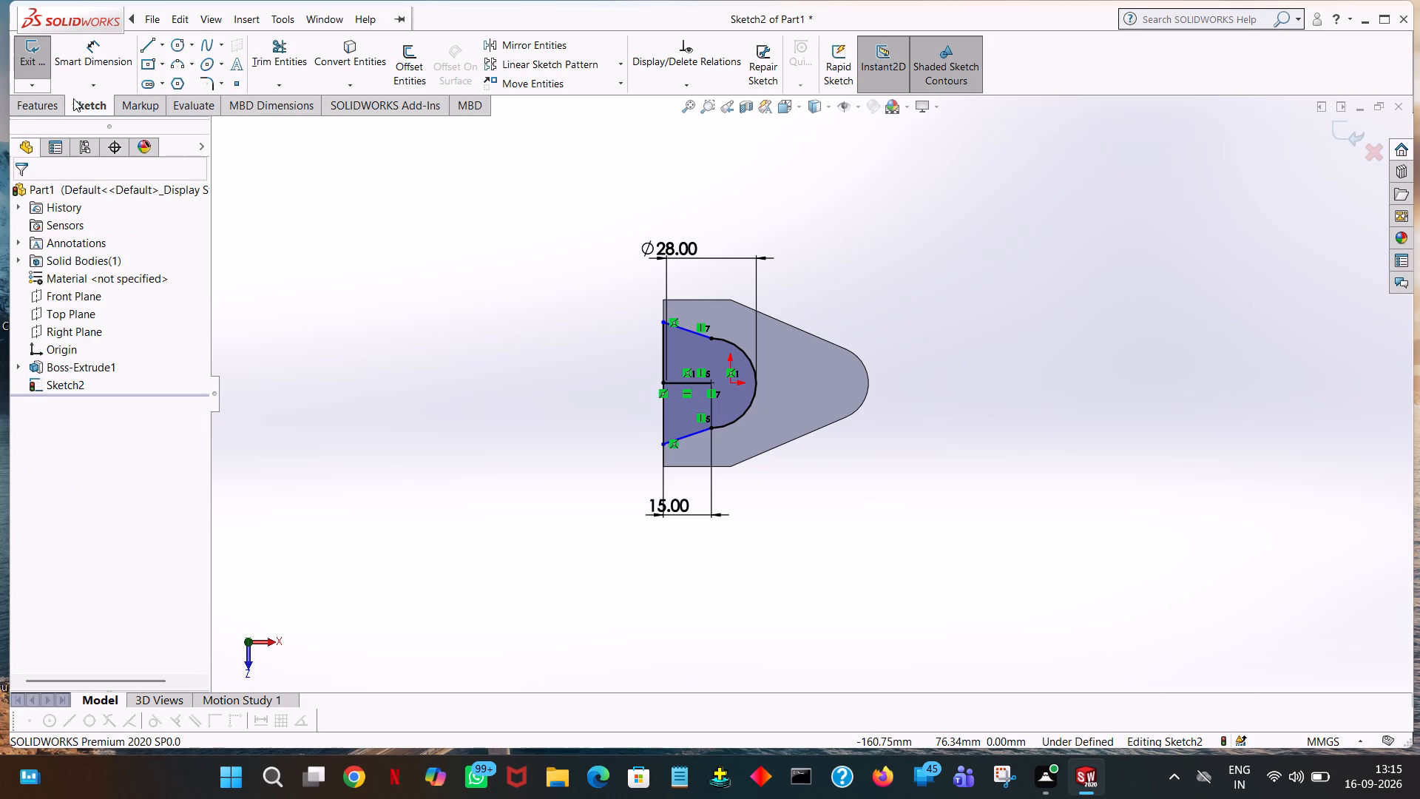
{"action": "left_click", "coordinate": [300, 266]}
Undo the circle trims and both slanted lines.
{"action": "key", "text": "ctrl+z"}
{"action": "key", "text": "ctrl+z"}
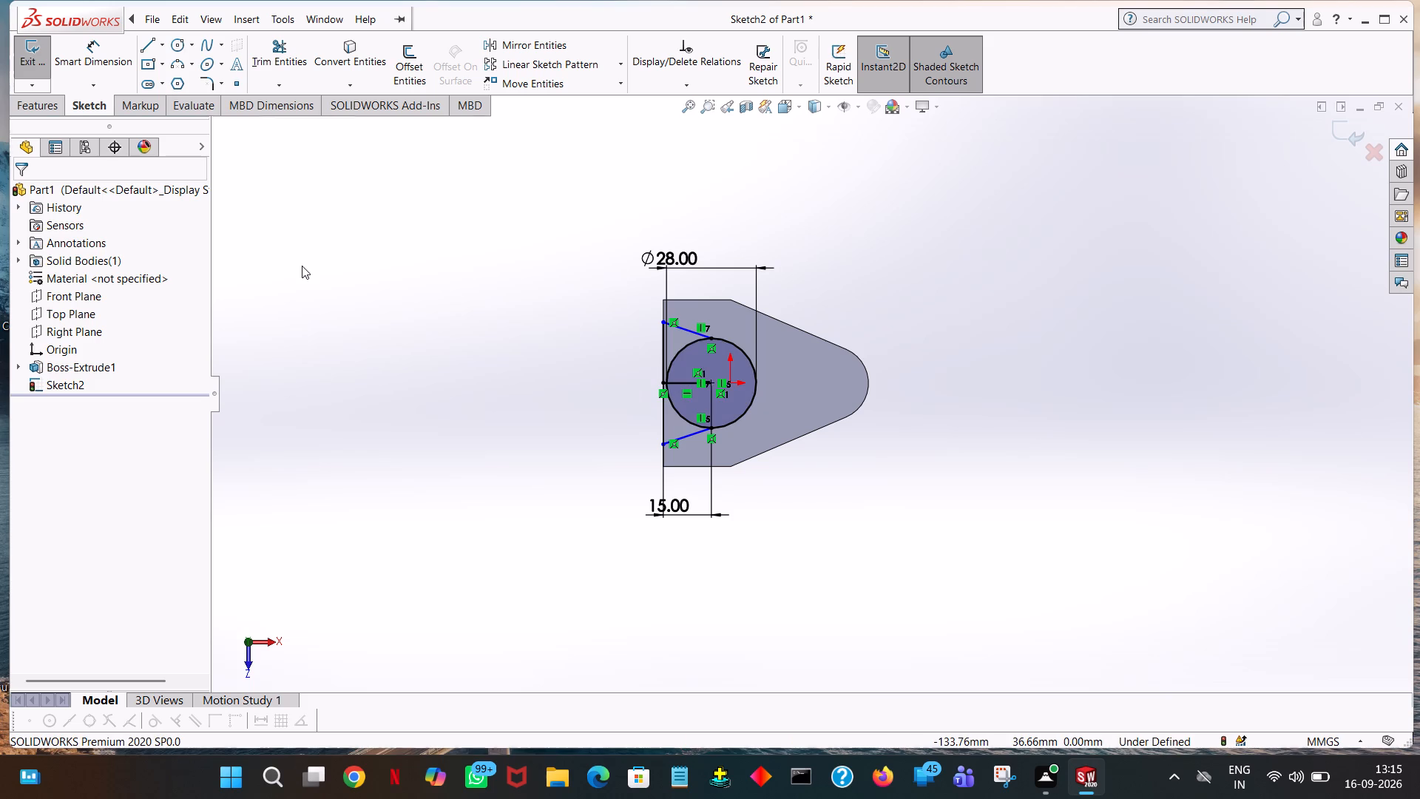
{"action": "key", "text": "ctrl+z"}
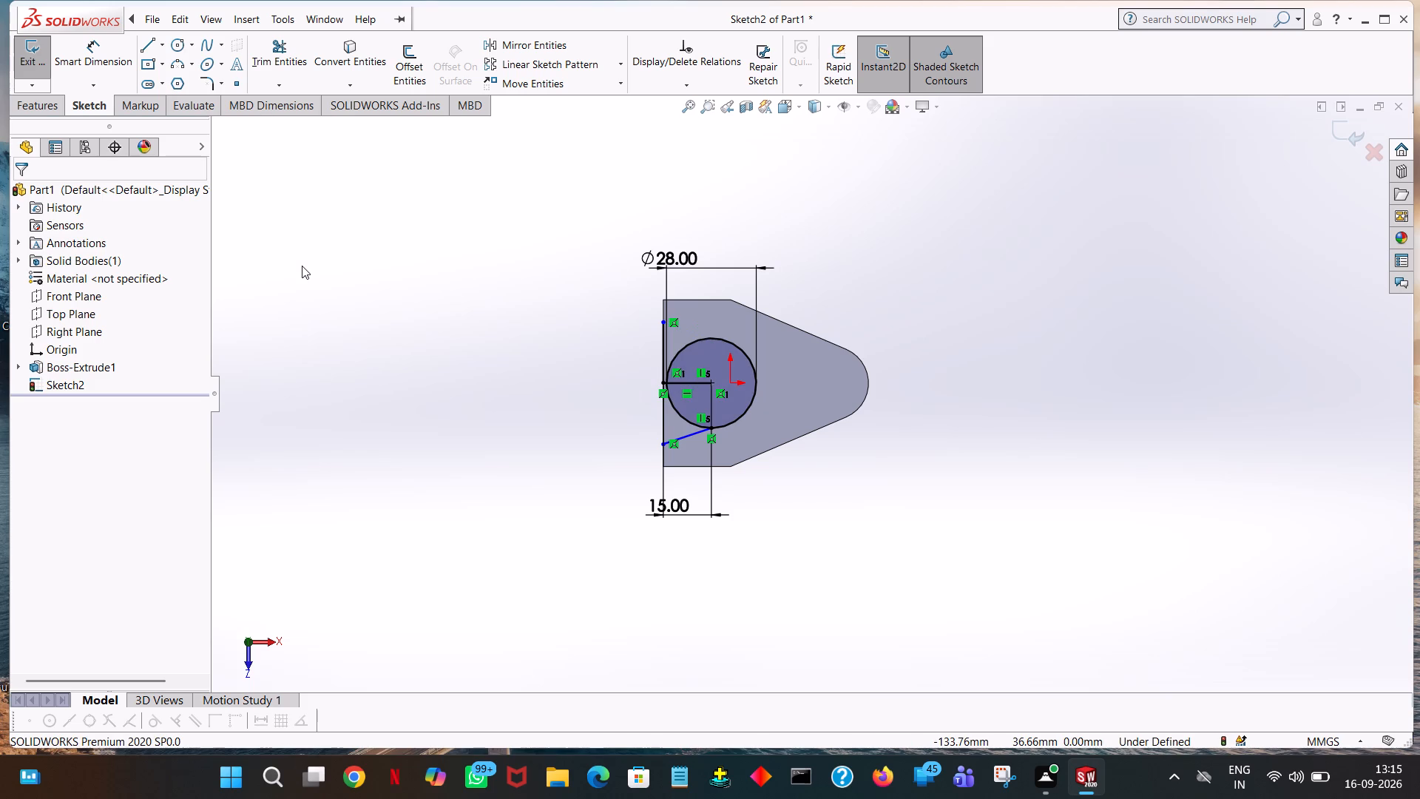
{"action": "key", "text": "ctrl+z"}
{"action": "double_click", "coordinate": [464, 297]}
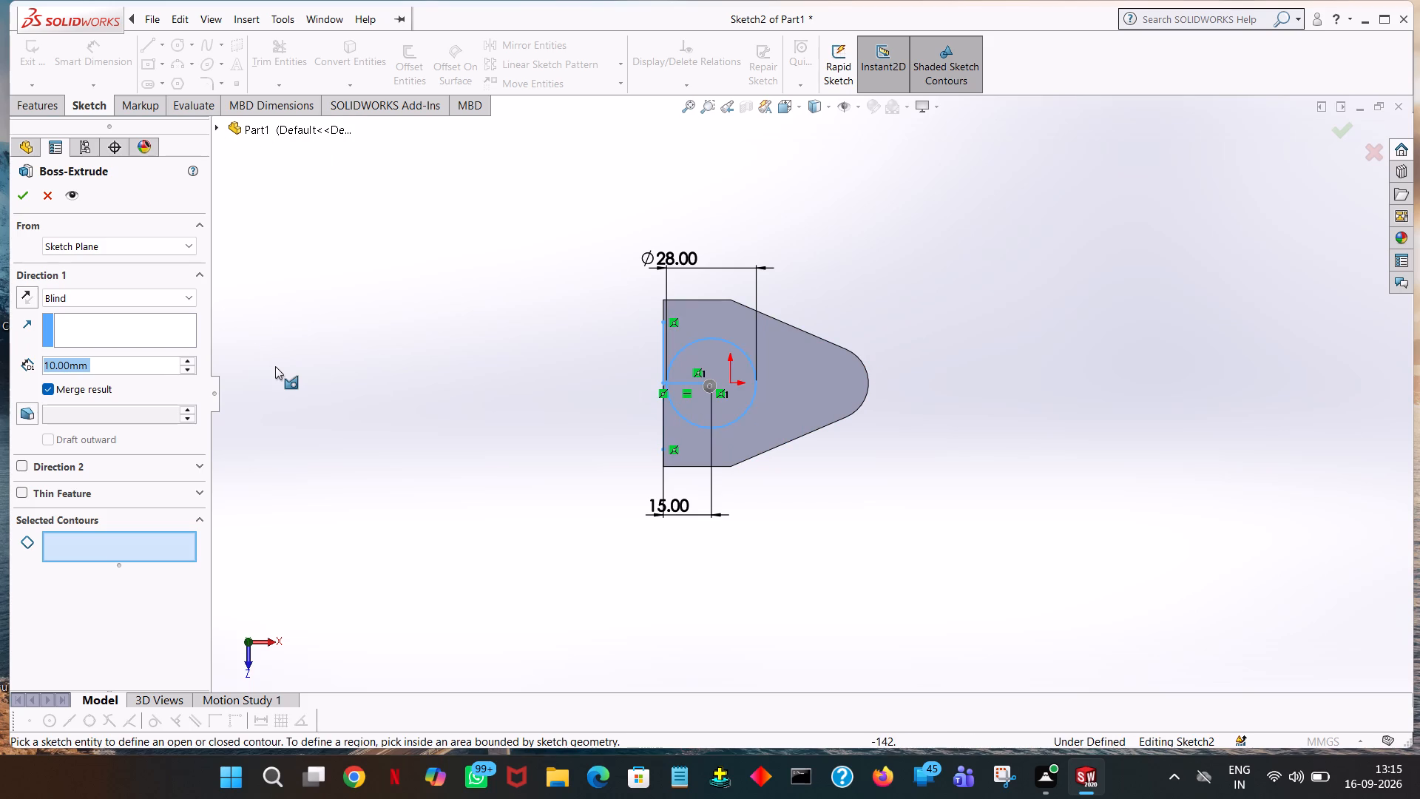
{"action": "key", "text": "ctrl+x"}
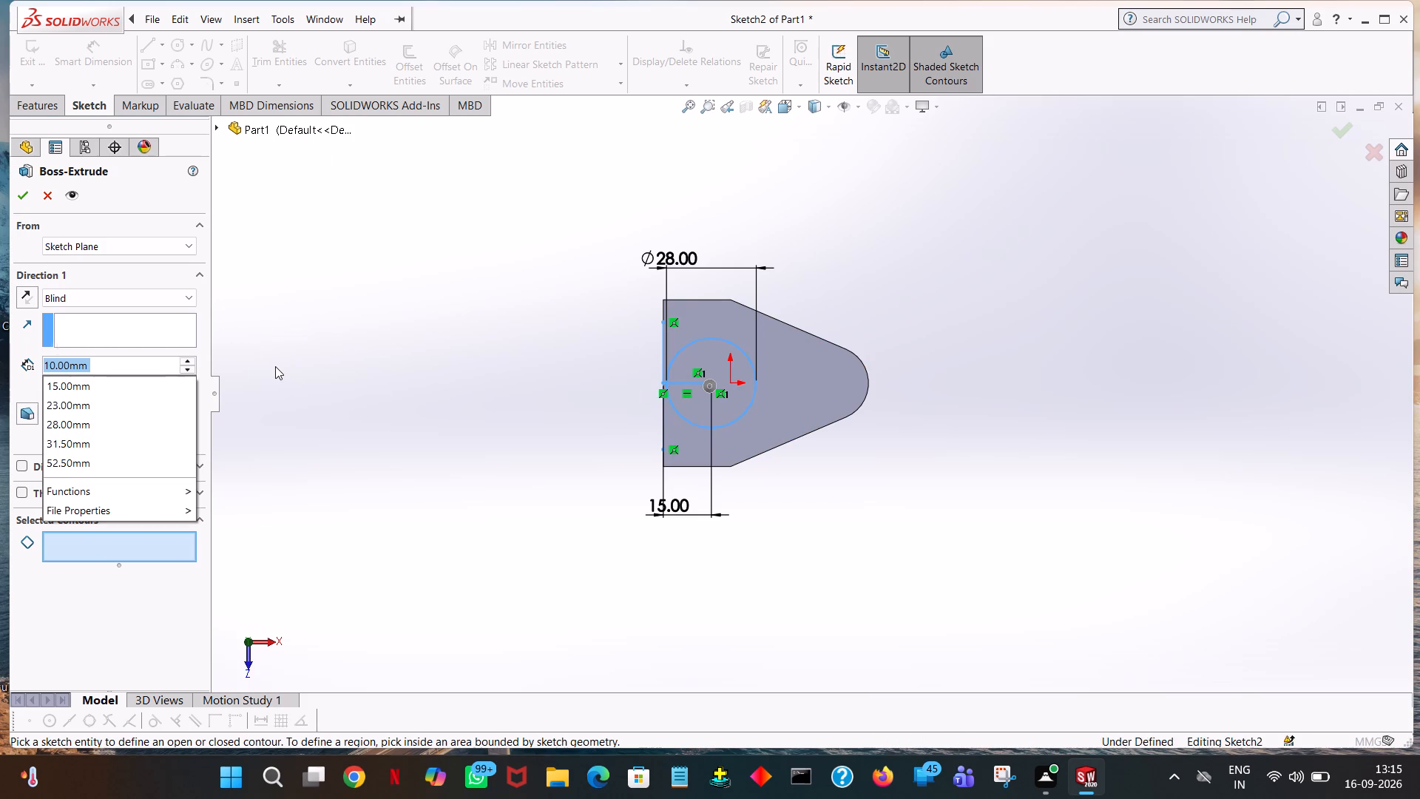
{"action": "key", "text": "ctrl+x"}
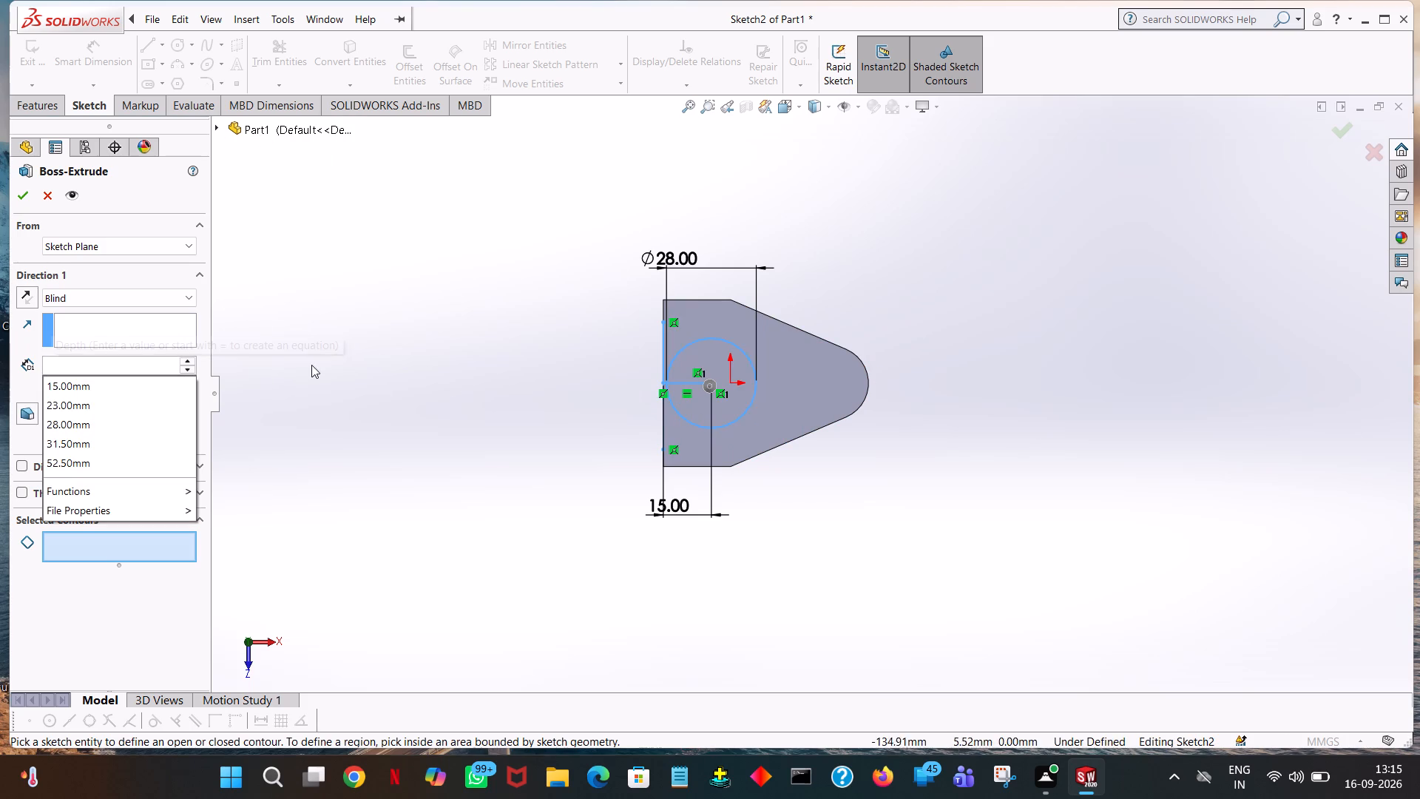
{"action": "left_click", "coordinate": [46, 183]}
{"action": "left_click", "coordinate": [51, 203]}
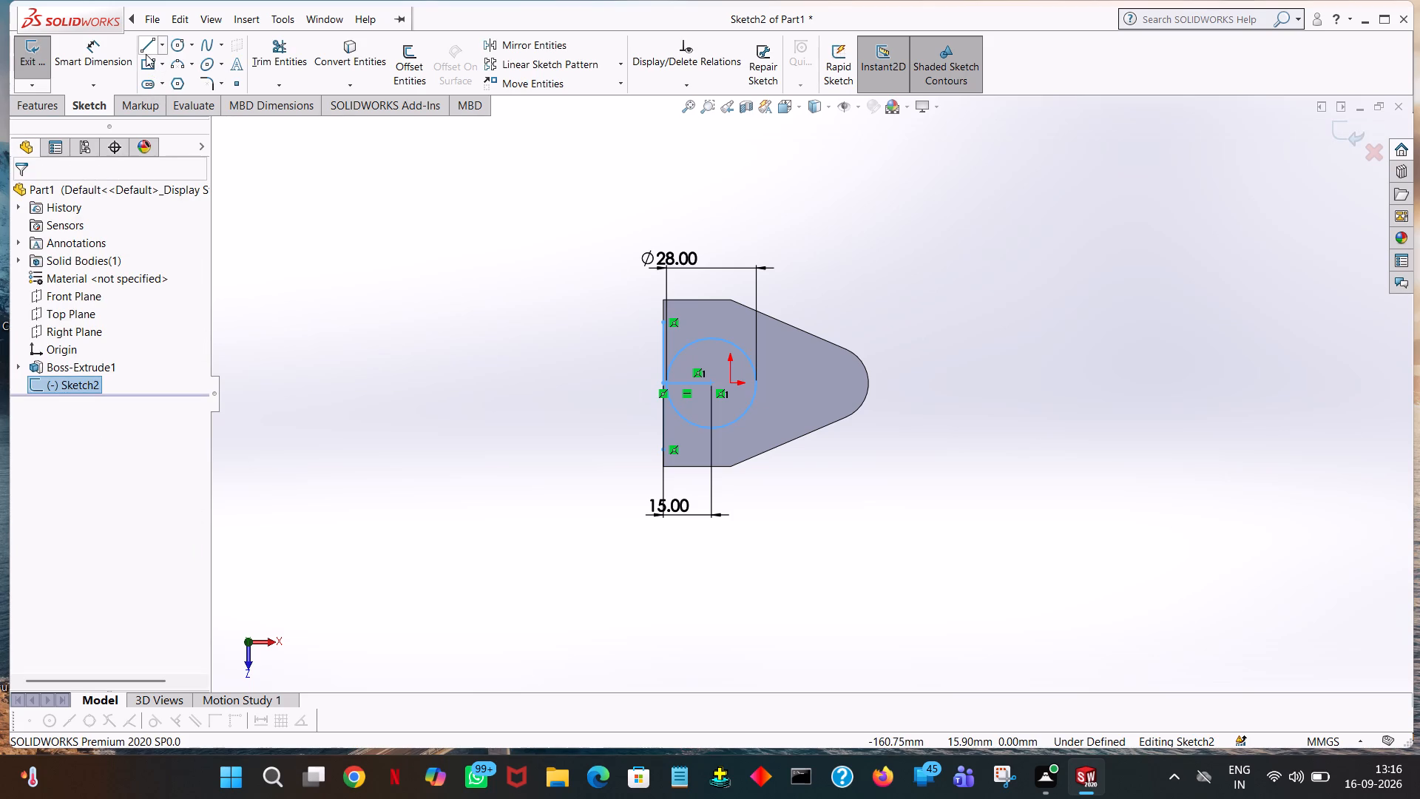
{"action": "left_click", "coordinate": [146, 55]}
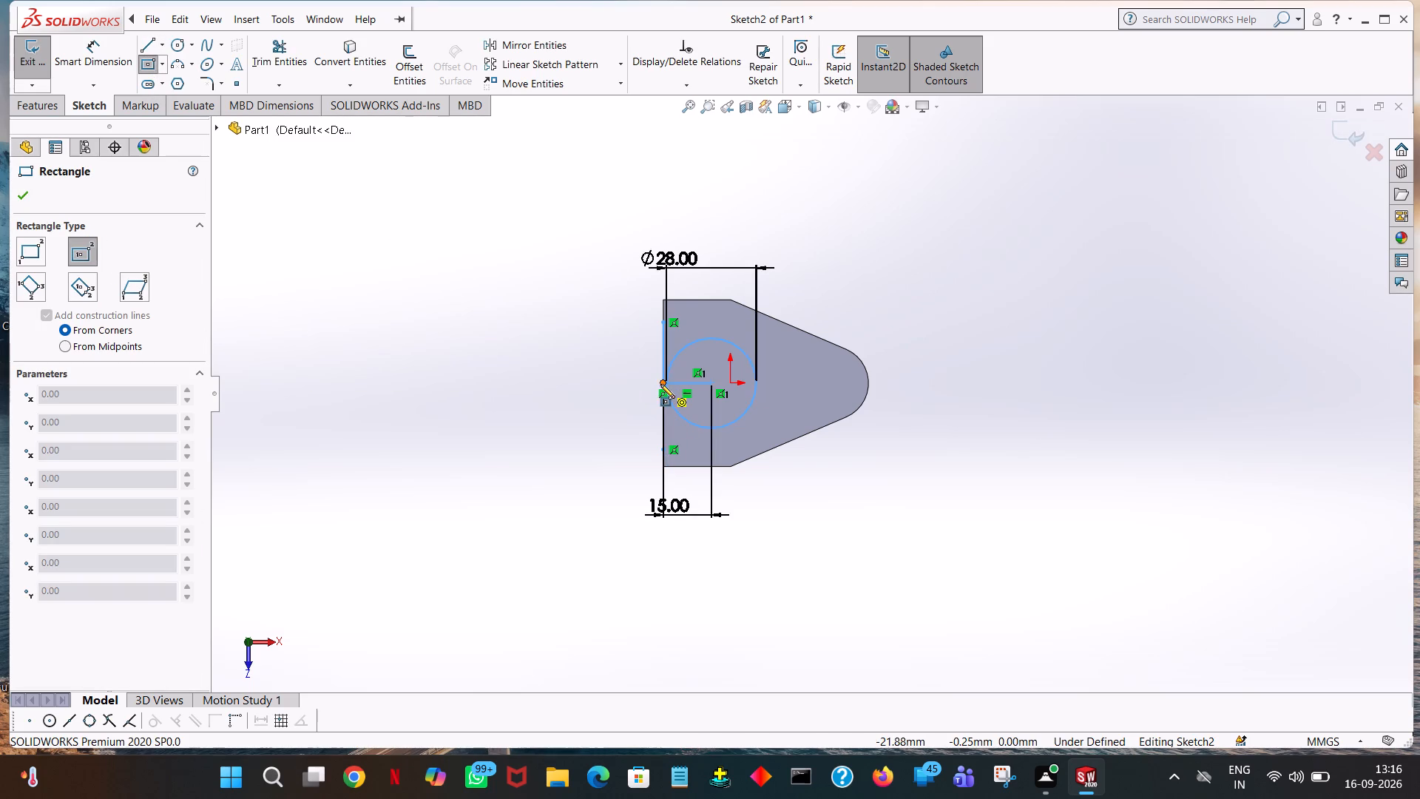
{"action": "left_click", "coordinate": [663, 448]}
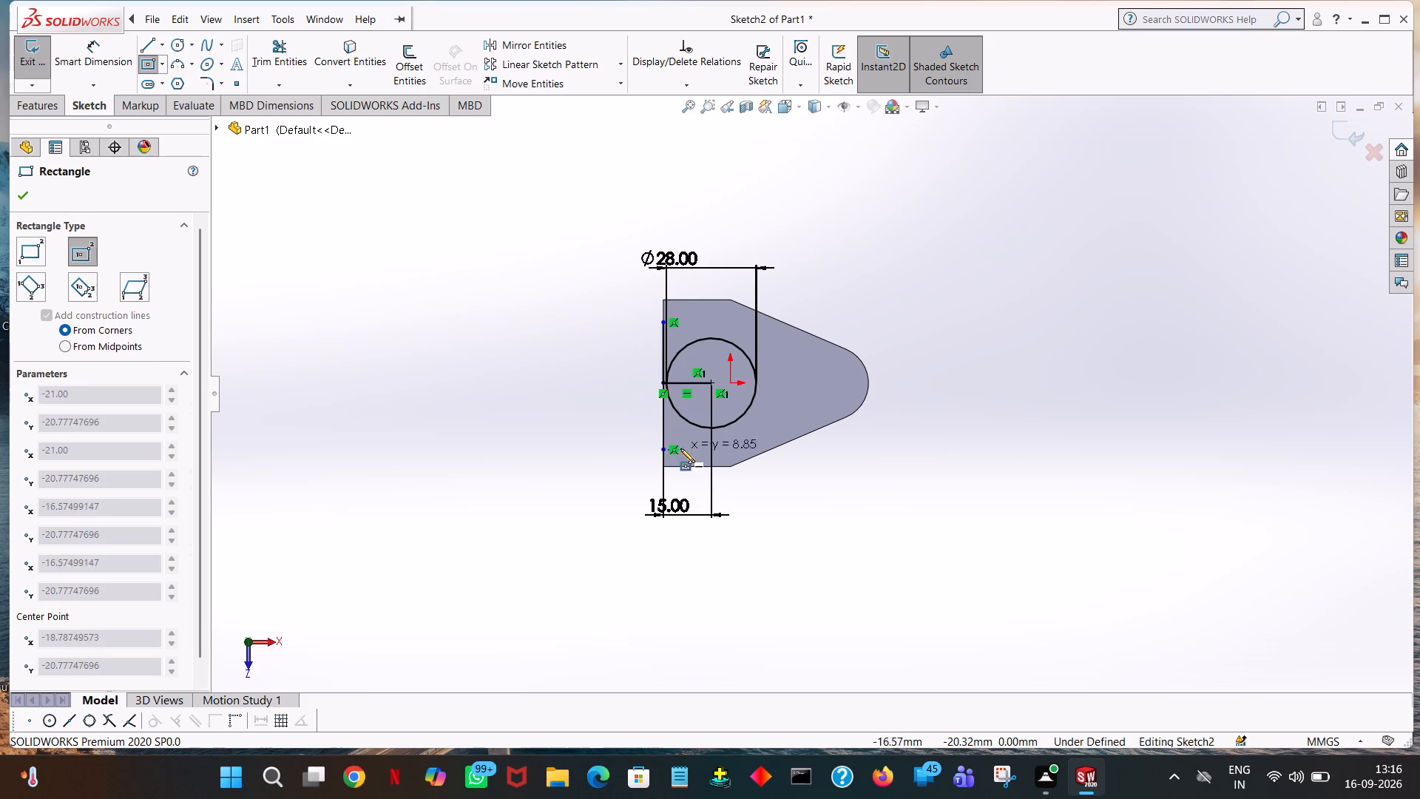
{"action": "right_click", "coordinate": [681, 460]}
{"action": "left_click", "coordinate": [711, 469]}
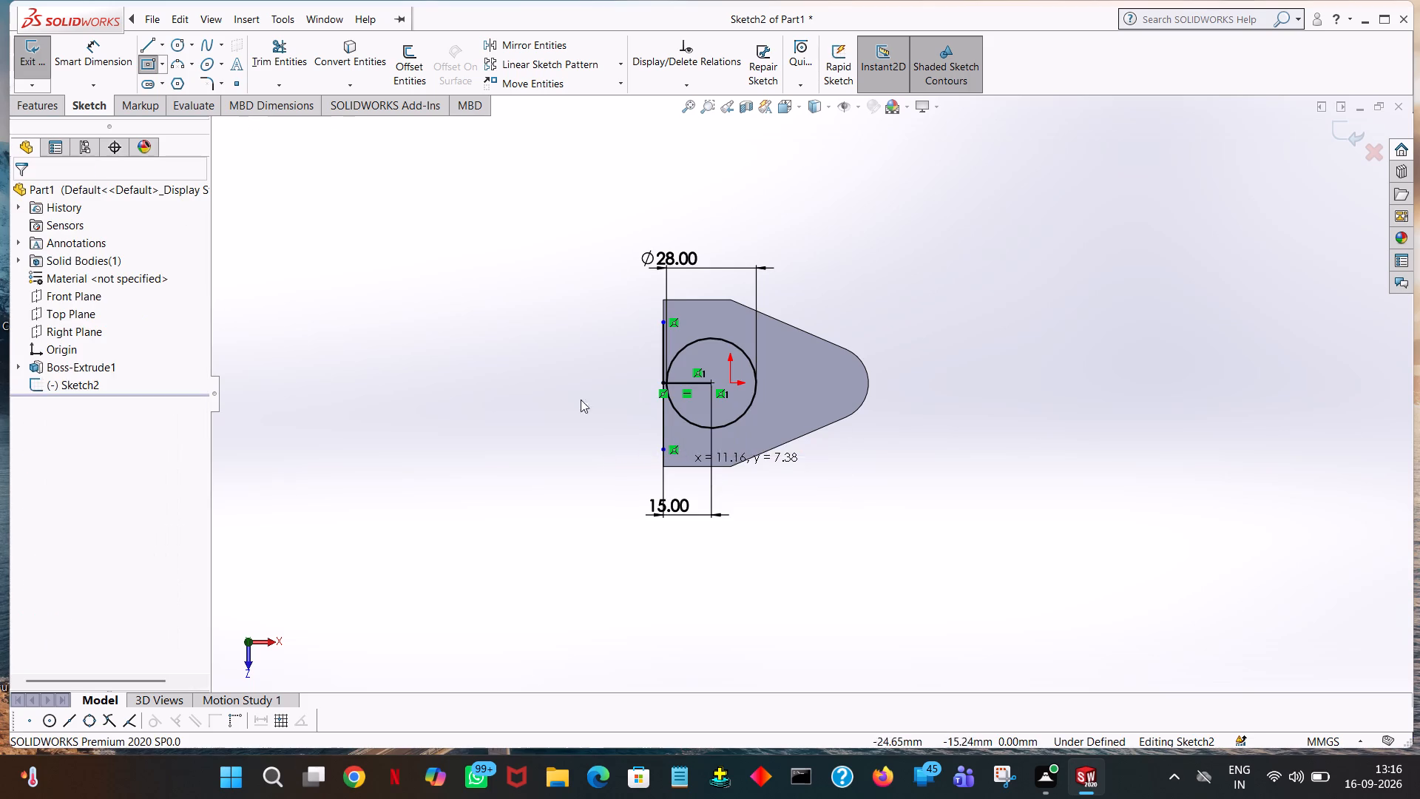
Sketch a line about 21.5 mm long from the lower vertical line's end, tangent to the underside of the circle.
{"action": "left_click", "coordinate": [146, 43]}
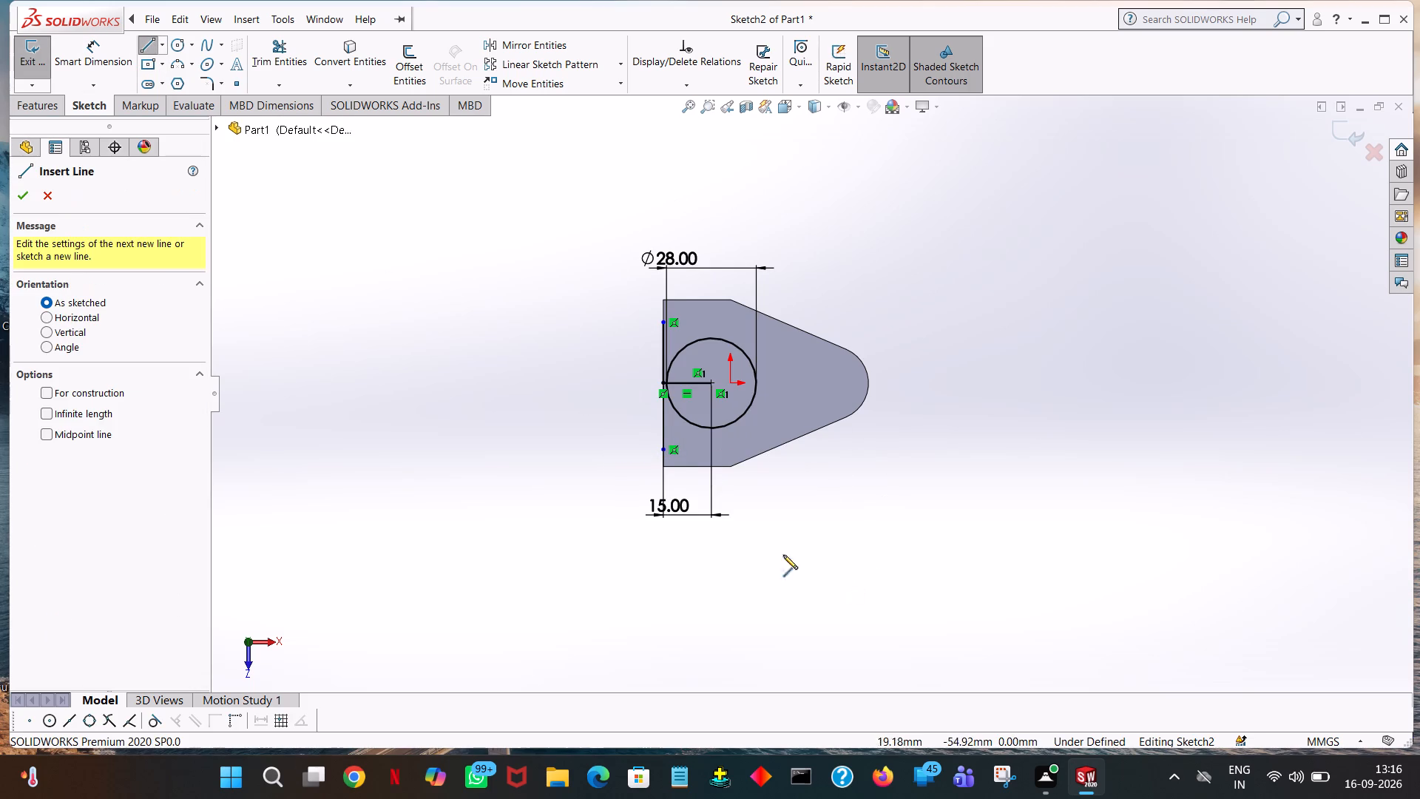
{"action": "left_click", "coordinate": [663, 450]}
{"action": "left_click", "coordinate": [728, 423]}
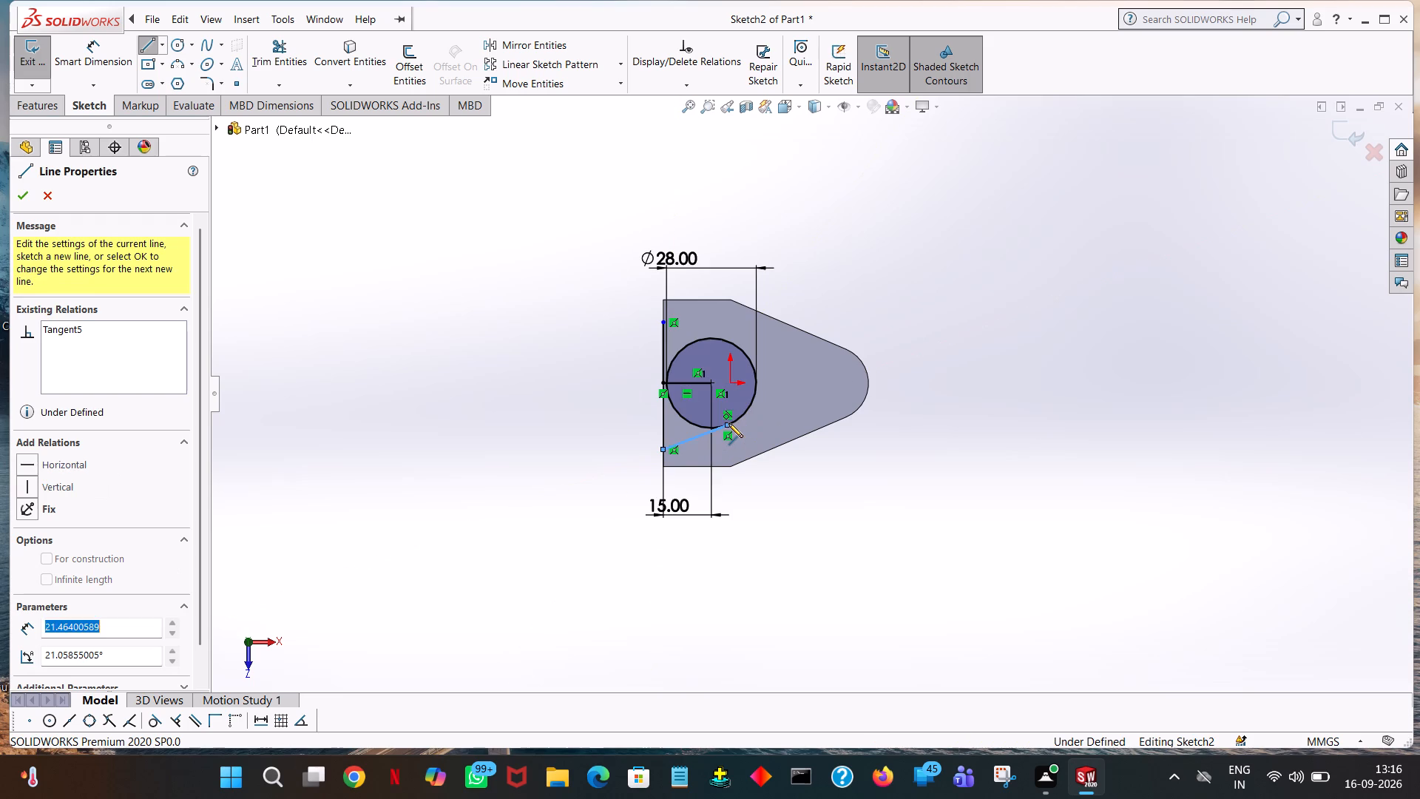
{"action": "right_click", "coordinate": [728, 423]}
{"action": "left_click", "coordinate": [761, 435]}
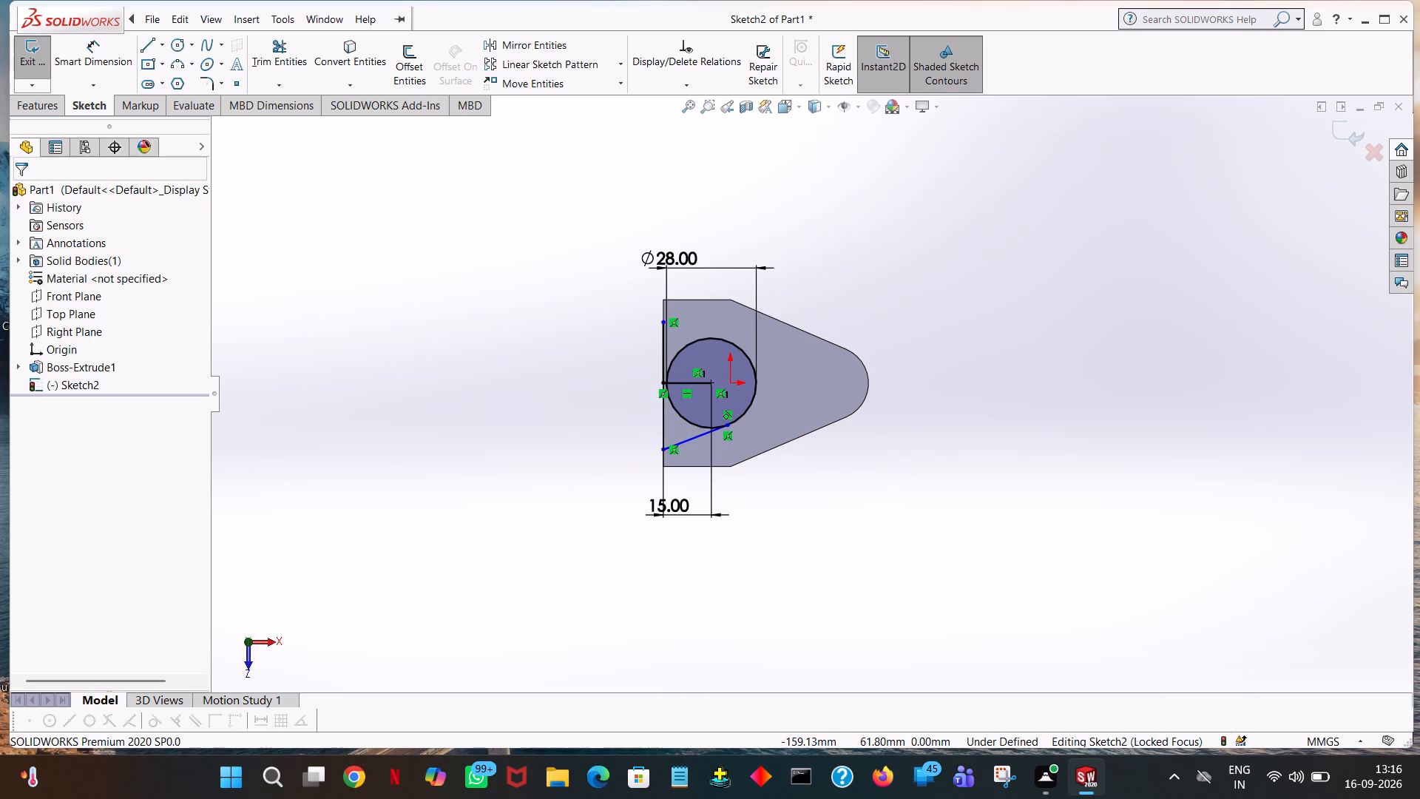
Sketch a line about 19.75 mm long from the upper vertical line's end, tangent to the upper side of the circle.
{"action": "left_click", "coordinate": [142, 46]}
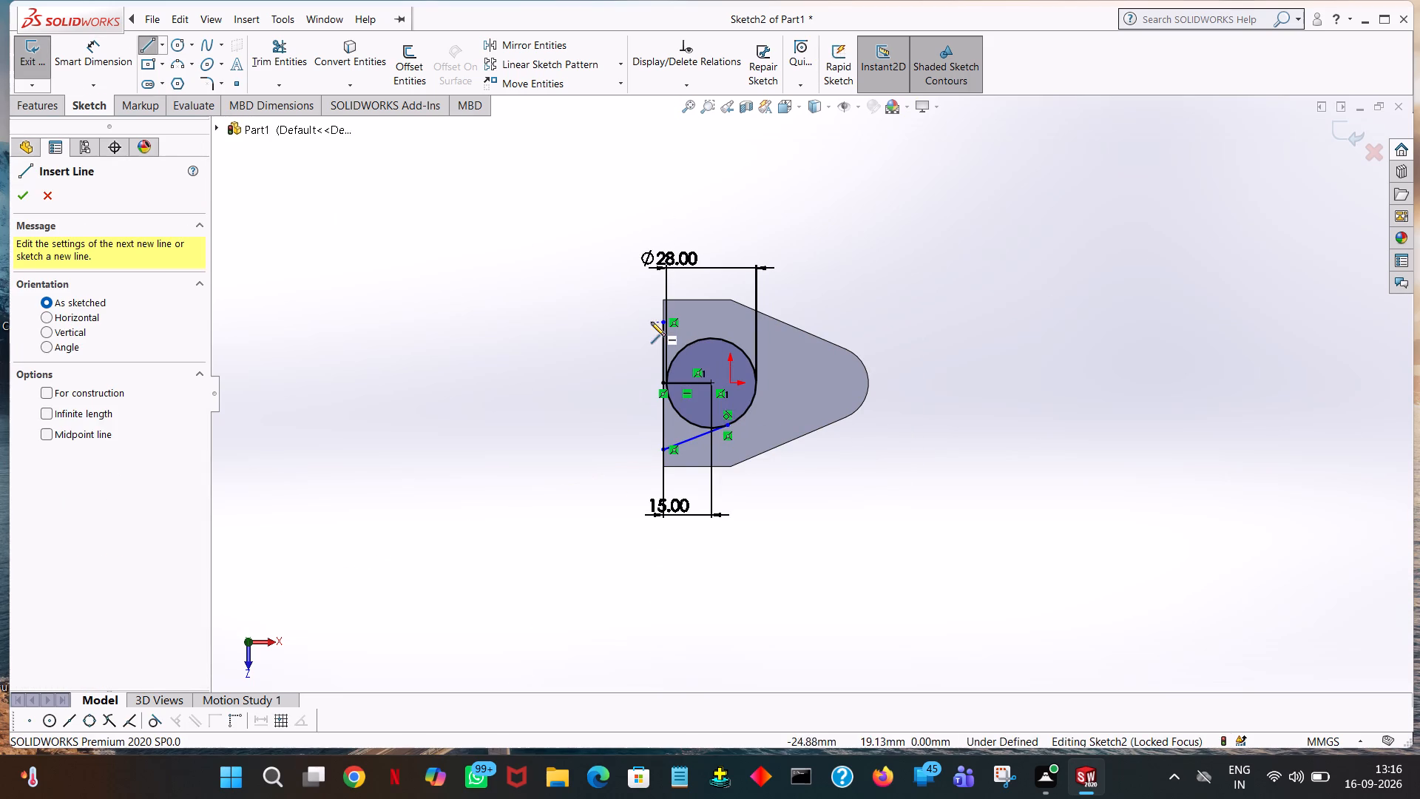
{"action": "left_click", "coordinate": [662, 322]}
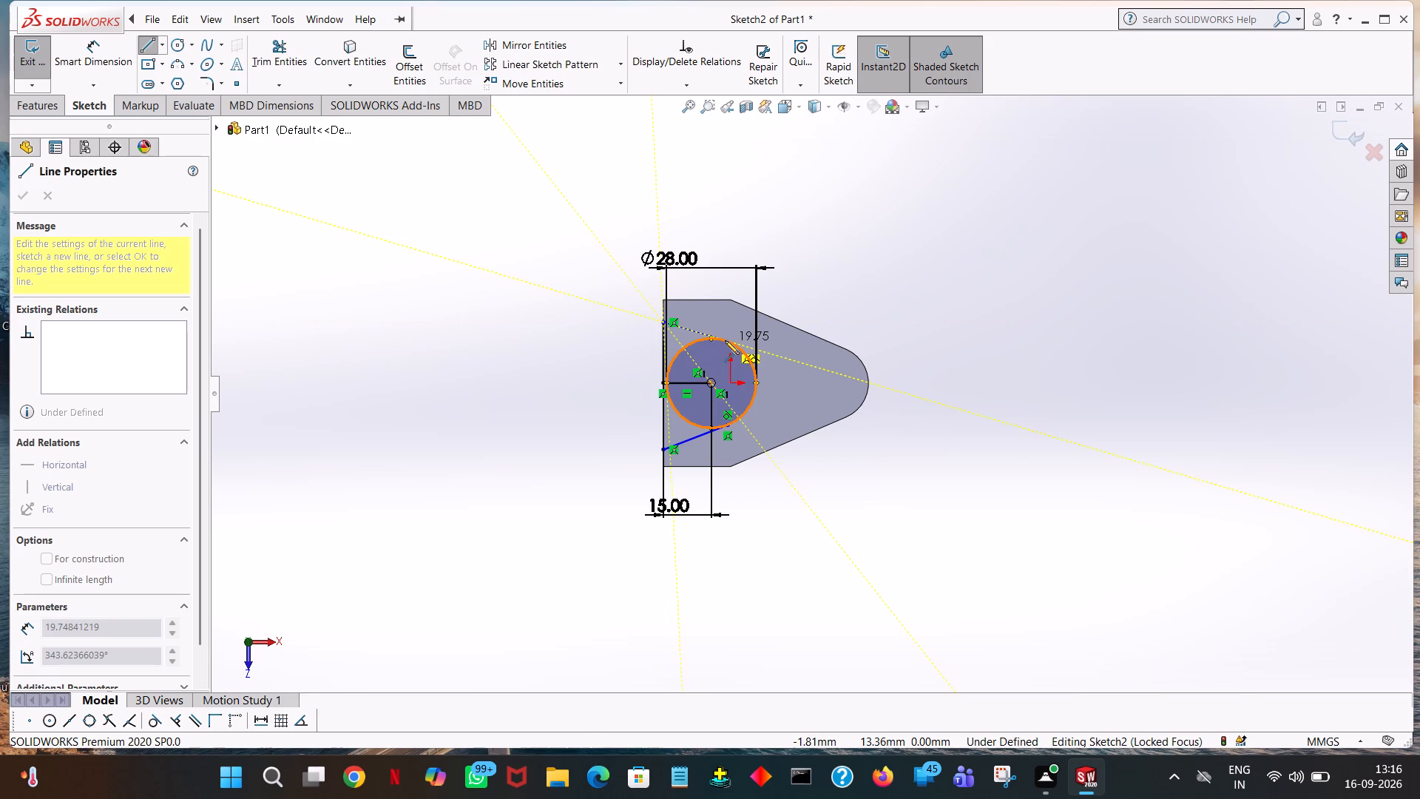
{"action": "left_click", "coordinate": [726, 341]}
{"action": "right_click", "coordinate": [727, 341]}
{"action": "left_click", "coordinate": [766, 357]}
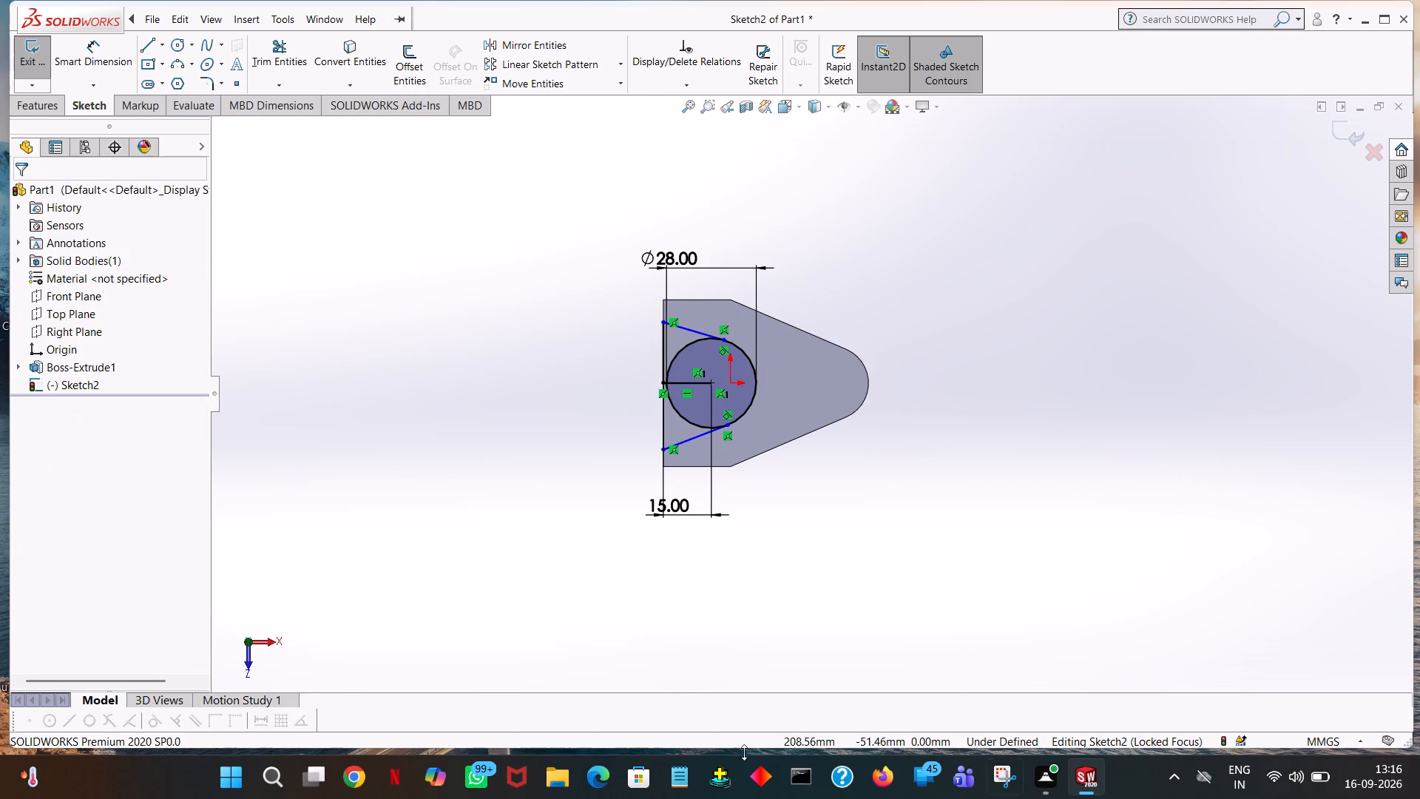
Trim away the circle's portions between the tangent lines on the straight-edge side, keeping only the arc facing the plate's rounded end.
{"action": "left_click", "coordinate": [288, 52]}
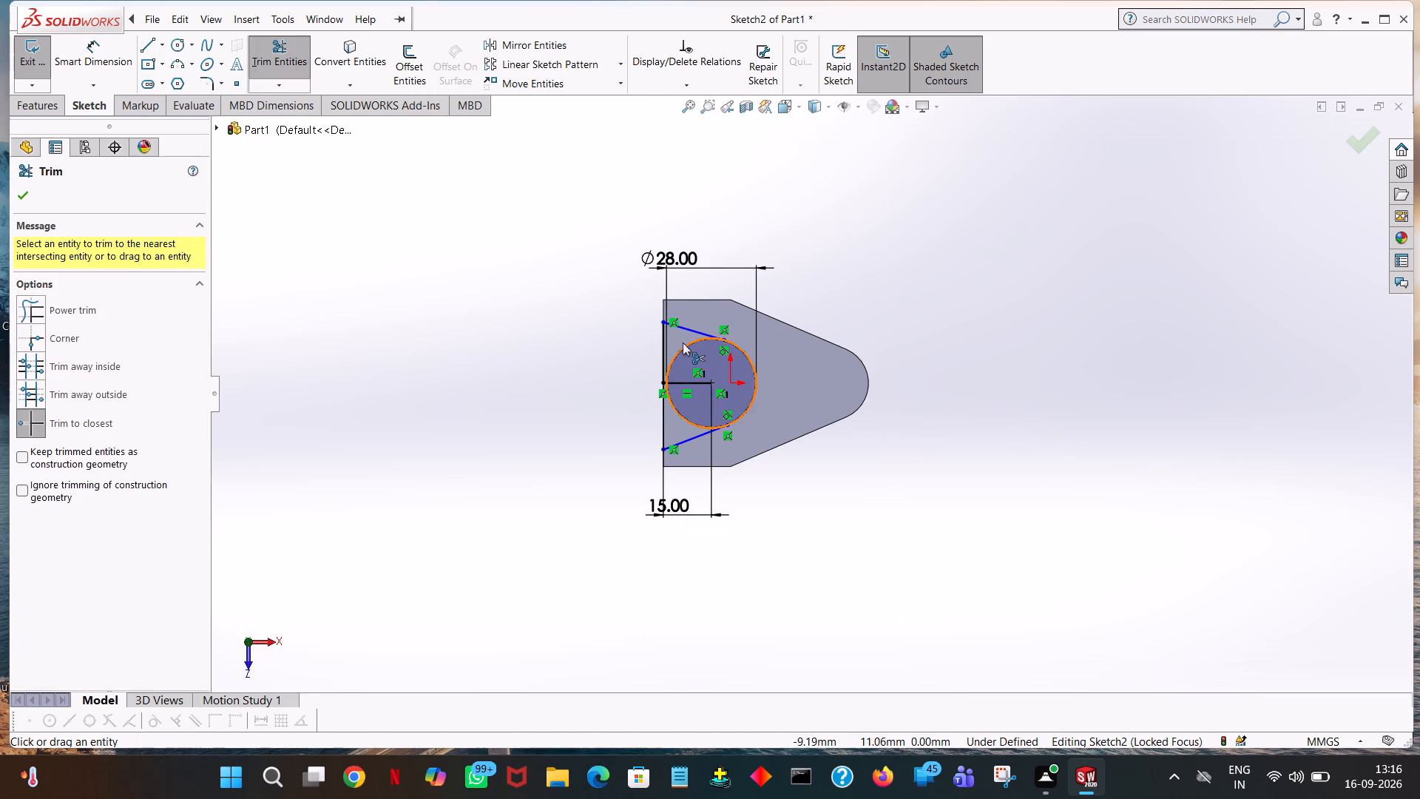
{"action": "left_click", "coordinate": [683, 346]}
{"action": "left_click", "coordinate": [693, 424]}
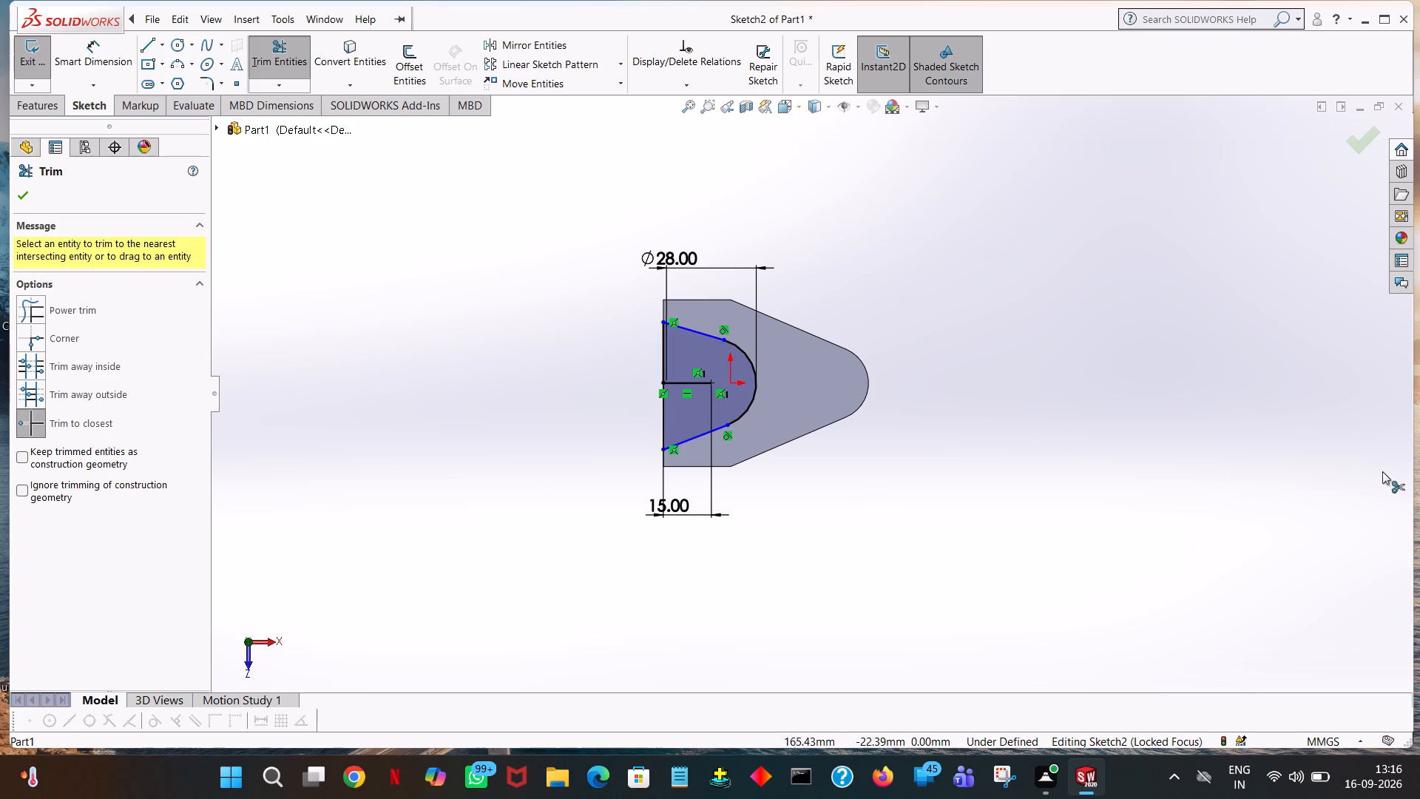
Close the trimming and dimension the upper vertical line of the tower profile at 19 mm.
{"action": "left_click", "coordinate": [1198, 462]}
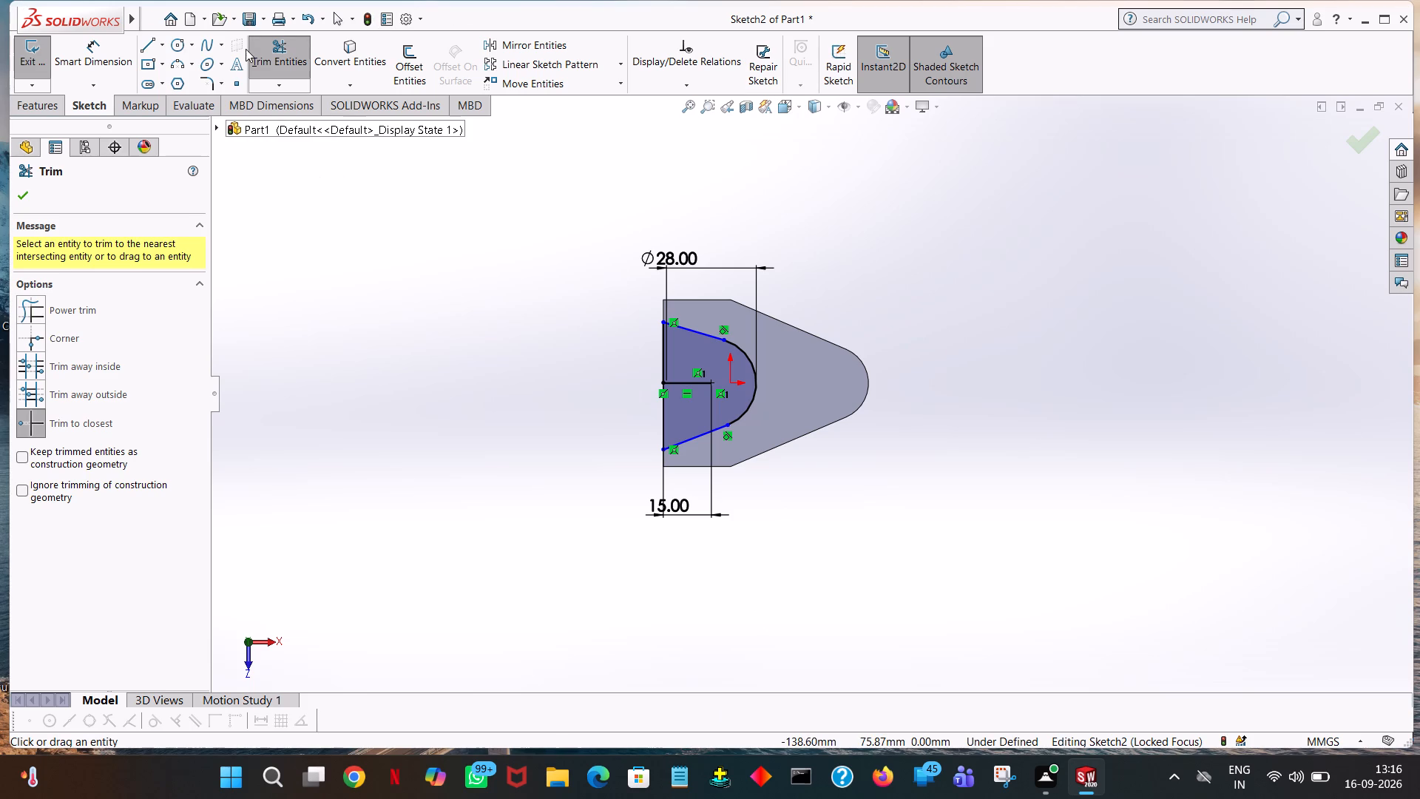
{"action": "left_click", "coordinate": [22, 192]}
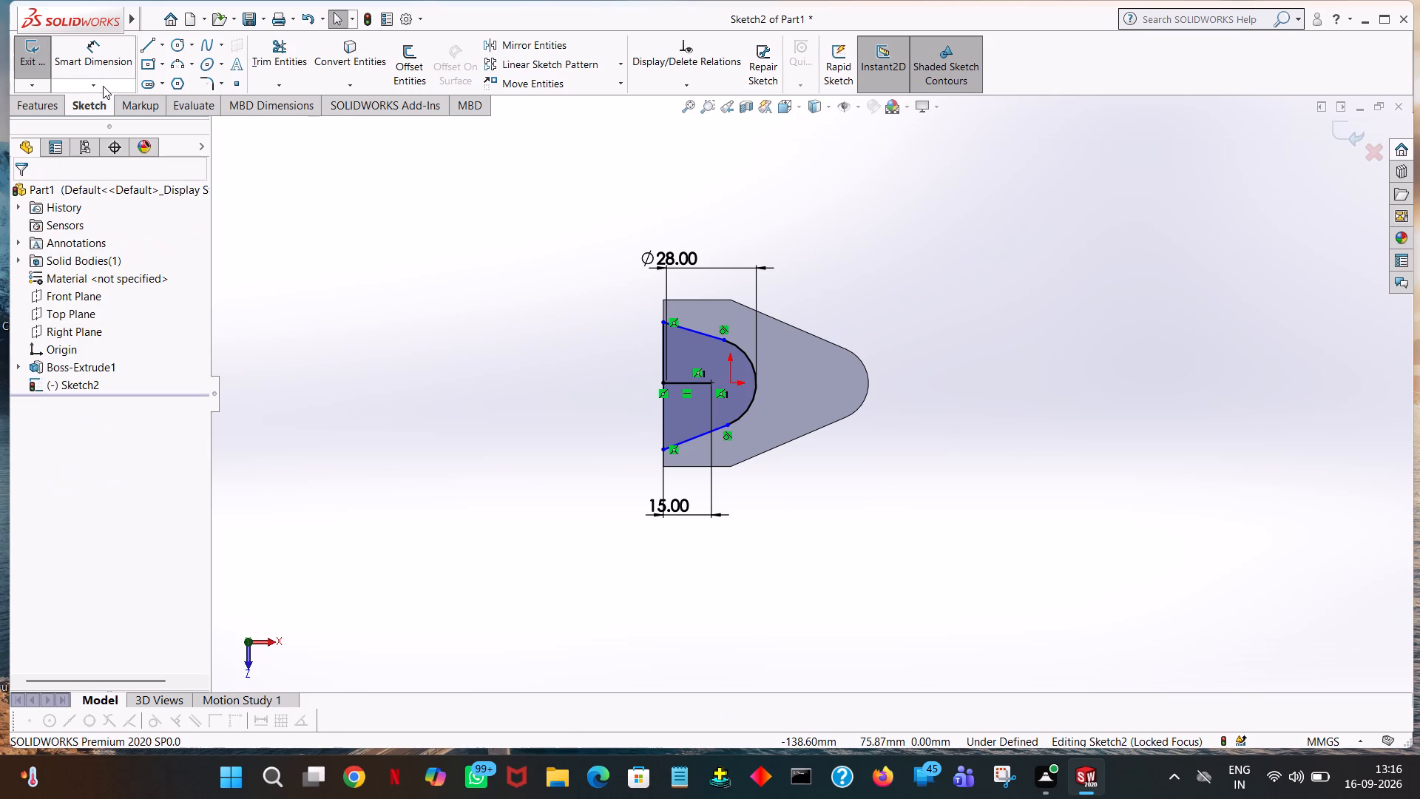
{"action": "left_click", "coordinate": [99, 61]}
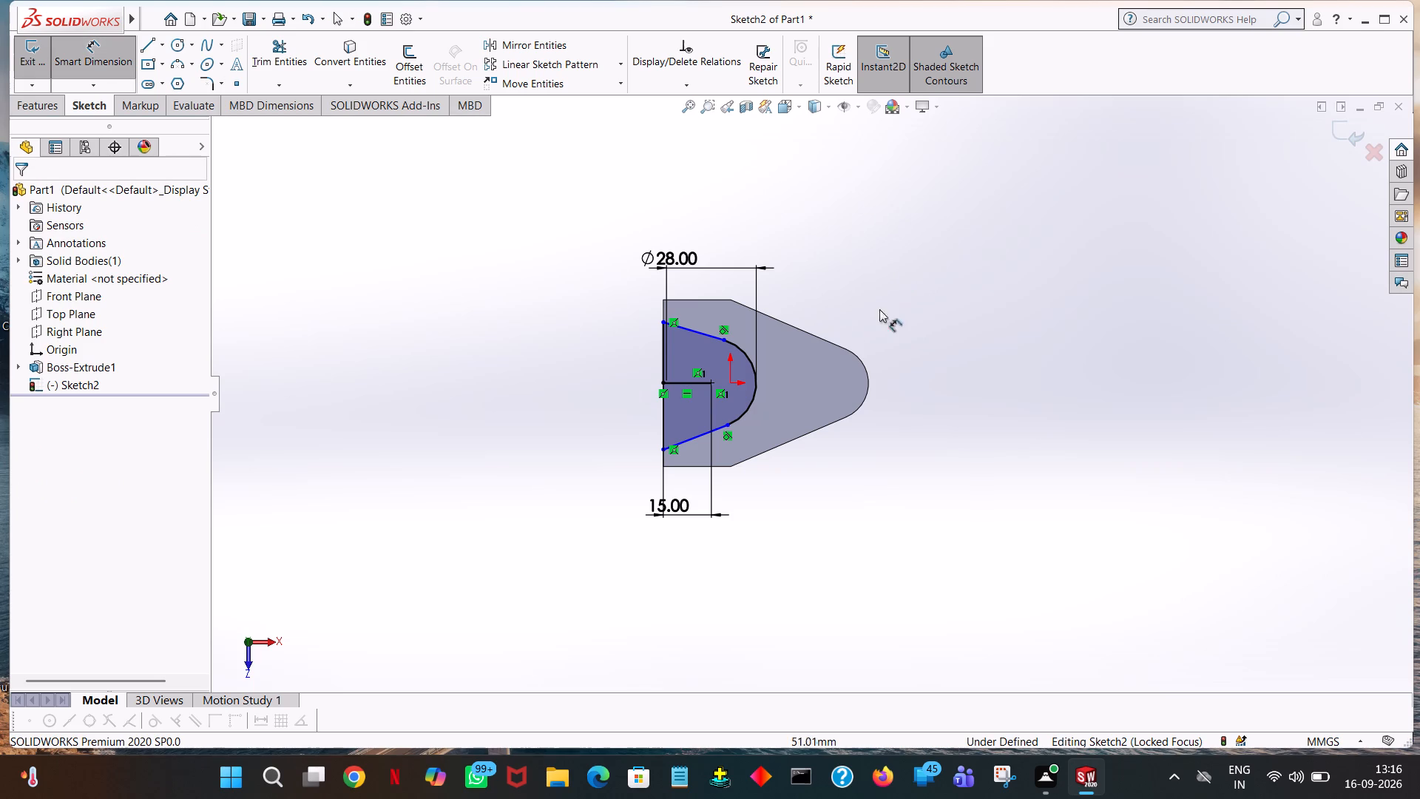
{"action": "left_click", "coordinate": [663, 345]}
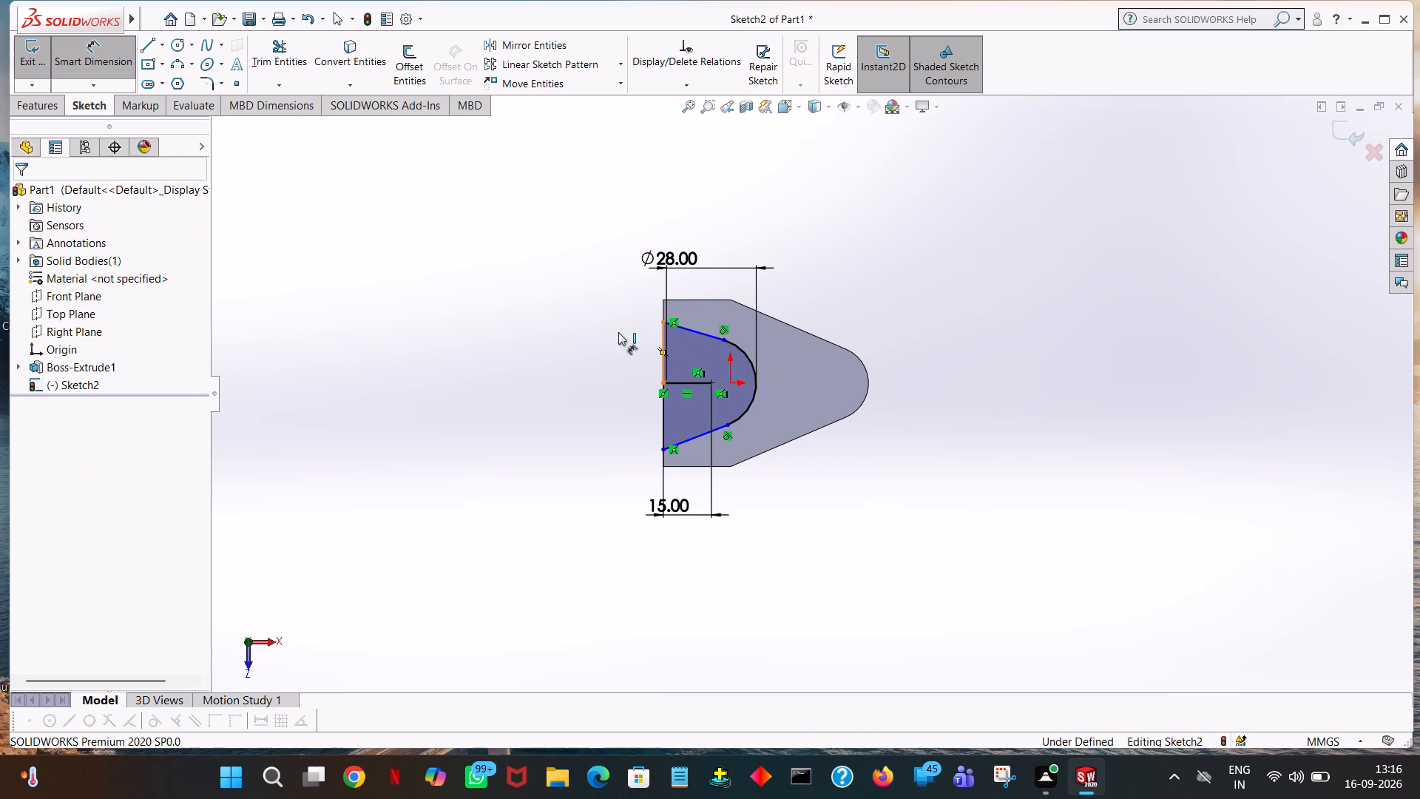
{"action": "left_click", "coordinate": [531, 318]}
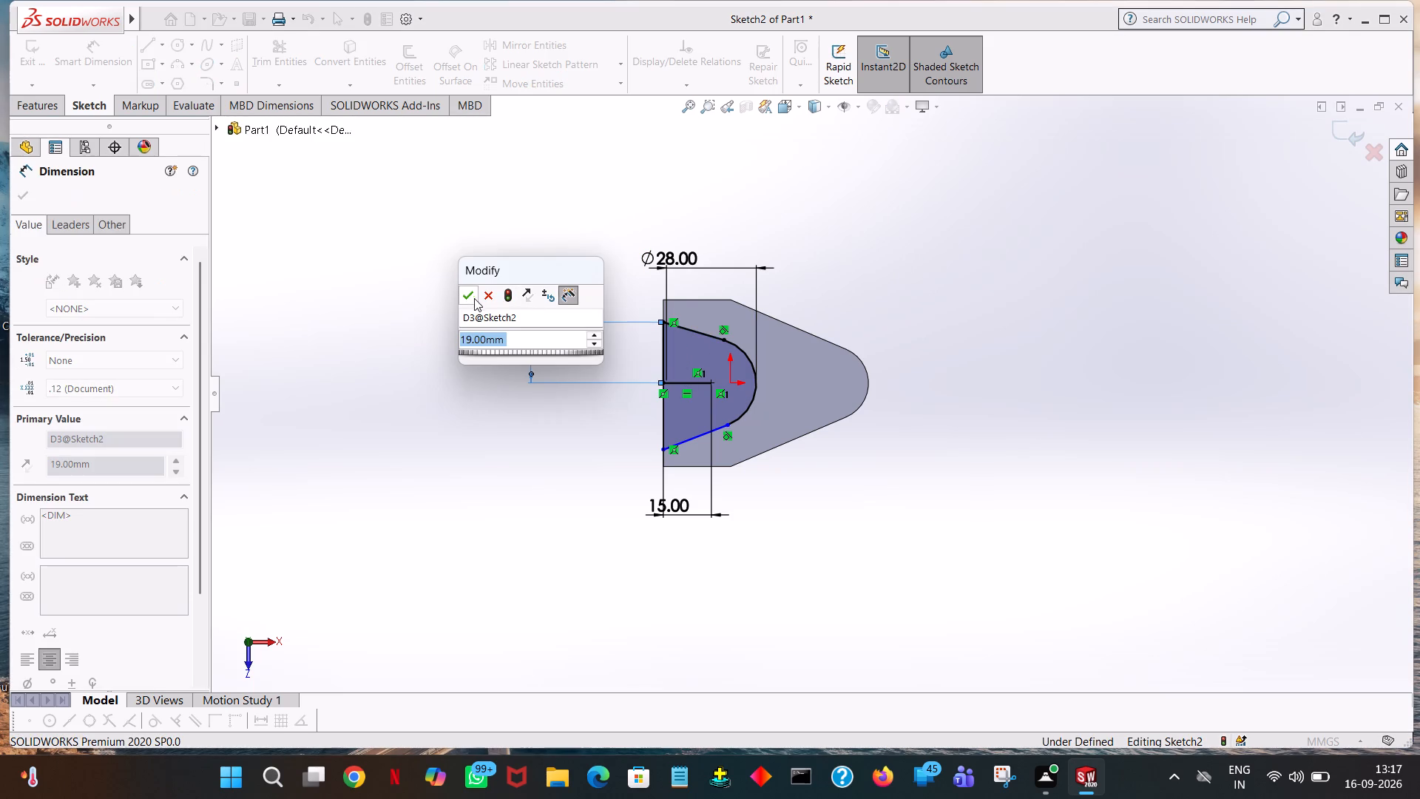
{"action": "double_click", "coordinate": [471, 297]}
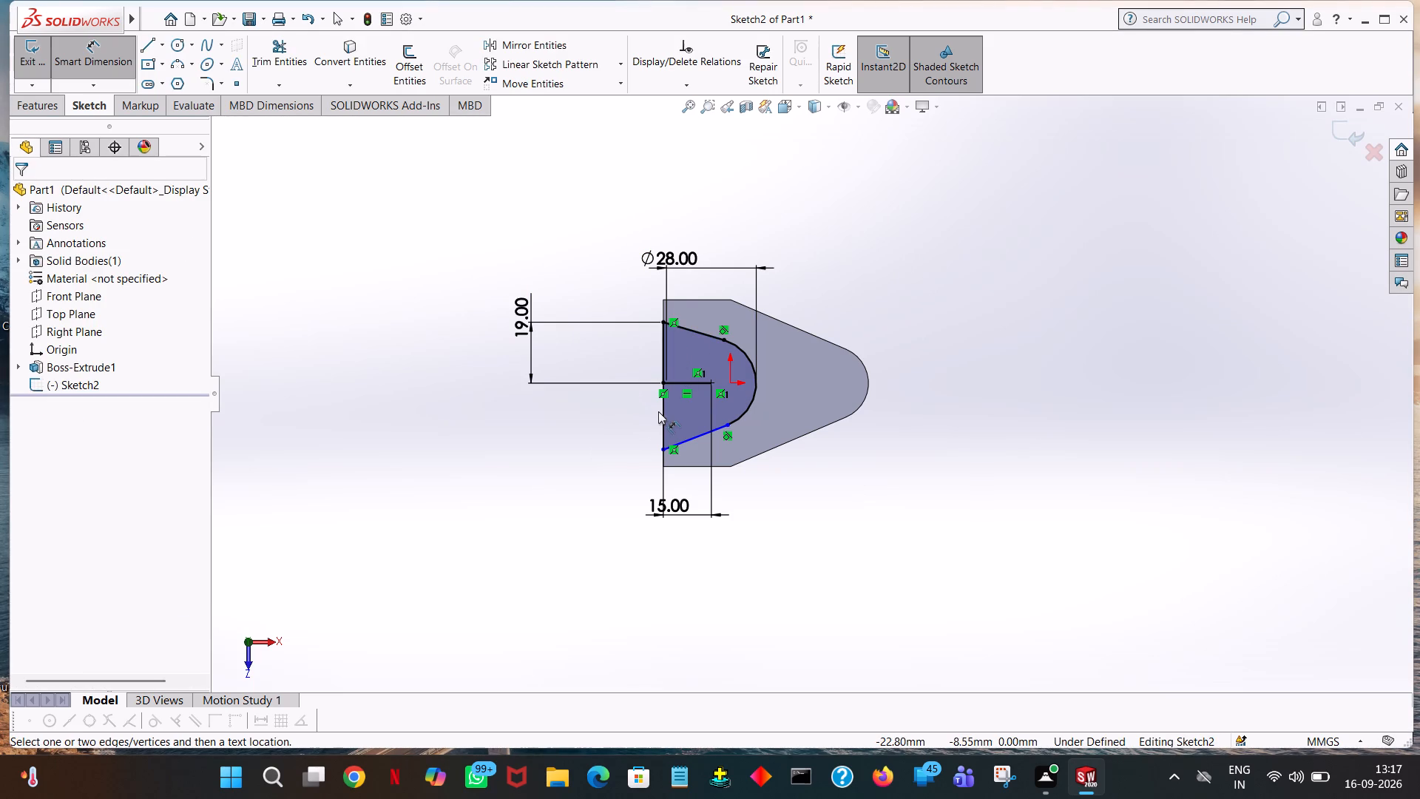
Dimension the lower vertical line of the tower profile at 19 mm.
{"action": "left_click", "coordinate": [662, 414]}
{"action": "left_click", "coordinate": [559, 434]}
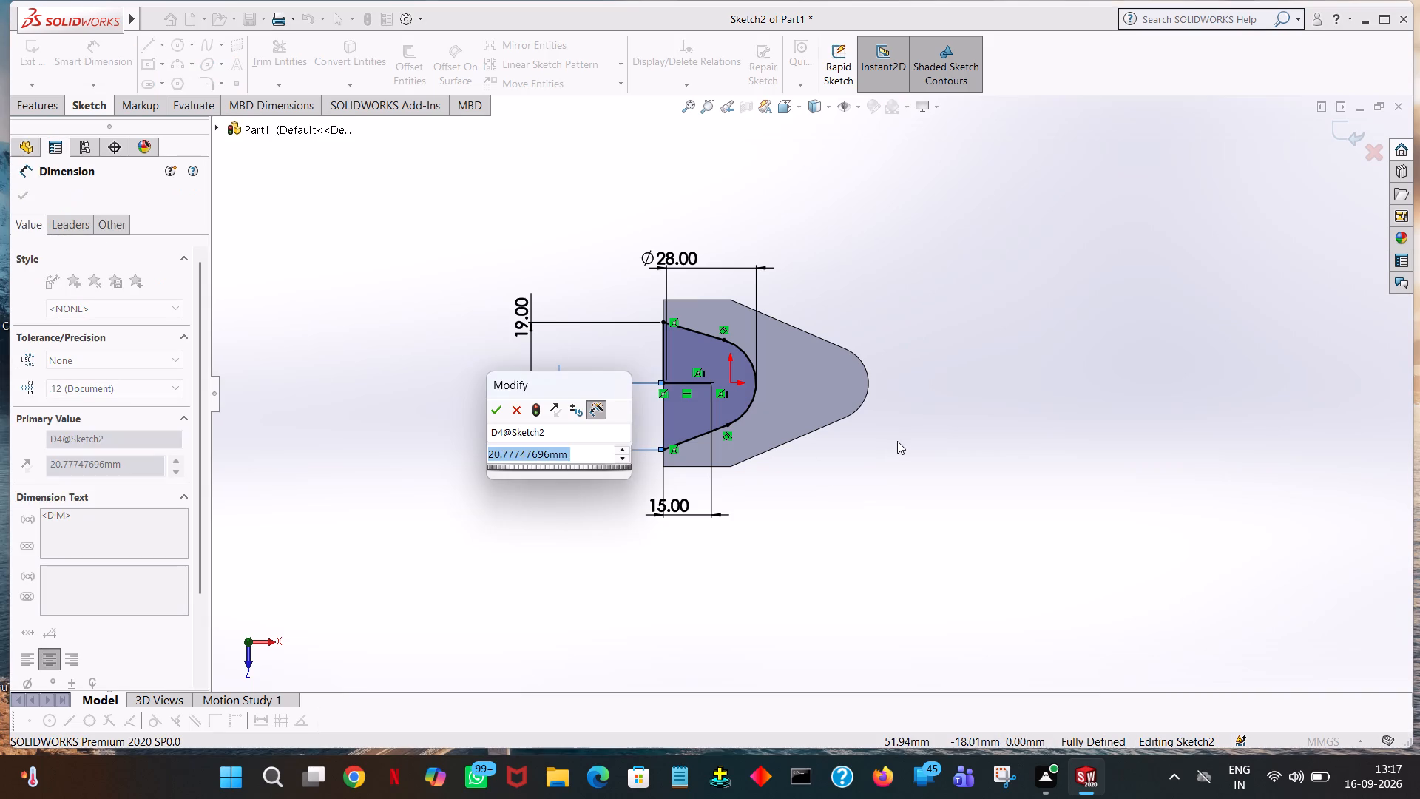
{"action": "type", "text": "19"}
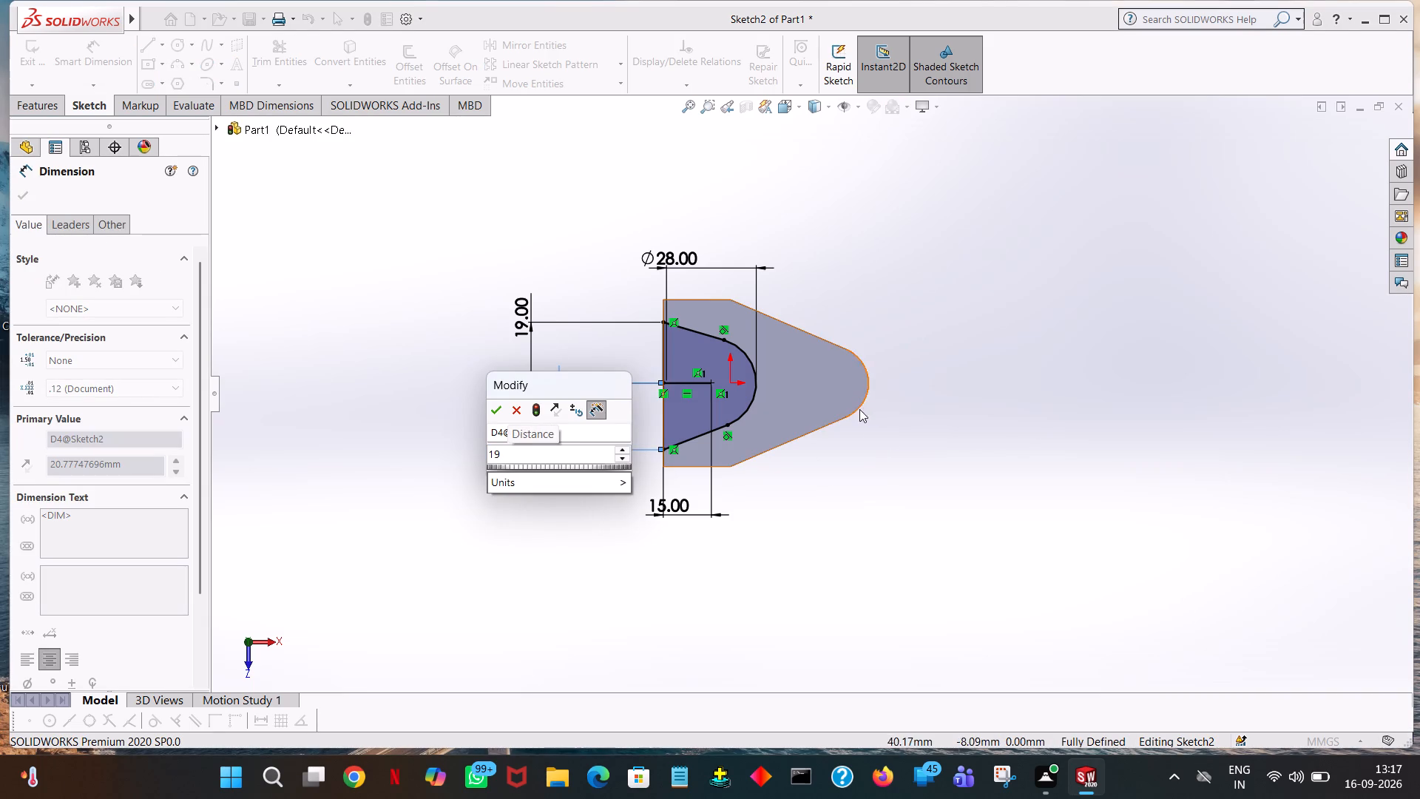
{"action": "left_click", "coordinate": [495, 413]}
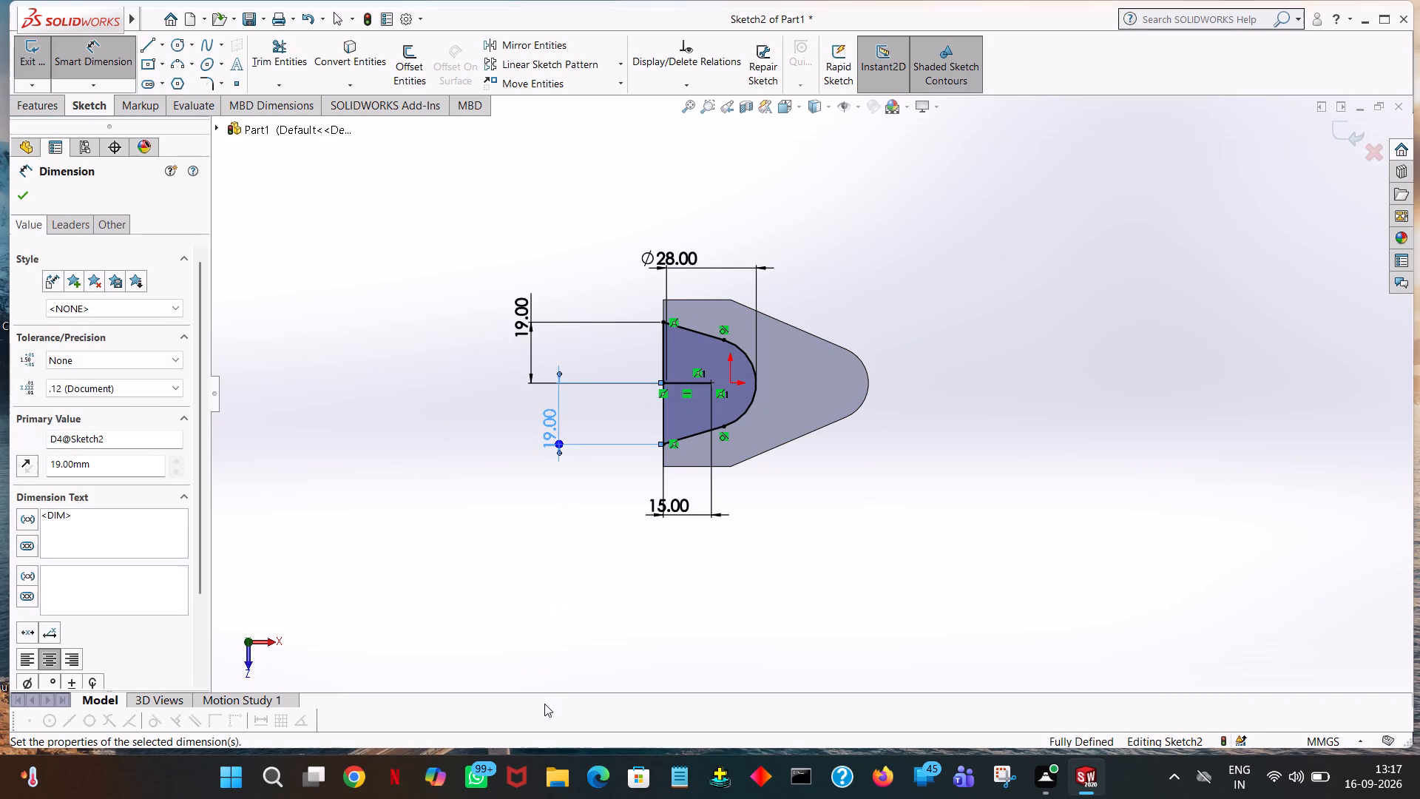
{"action": "left_click", "coordinate": [441, 546]}
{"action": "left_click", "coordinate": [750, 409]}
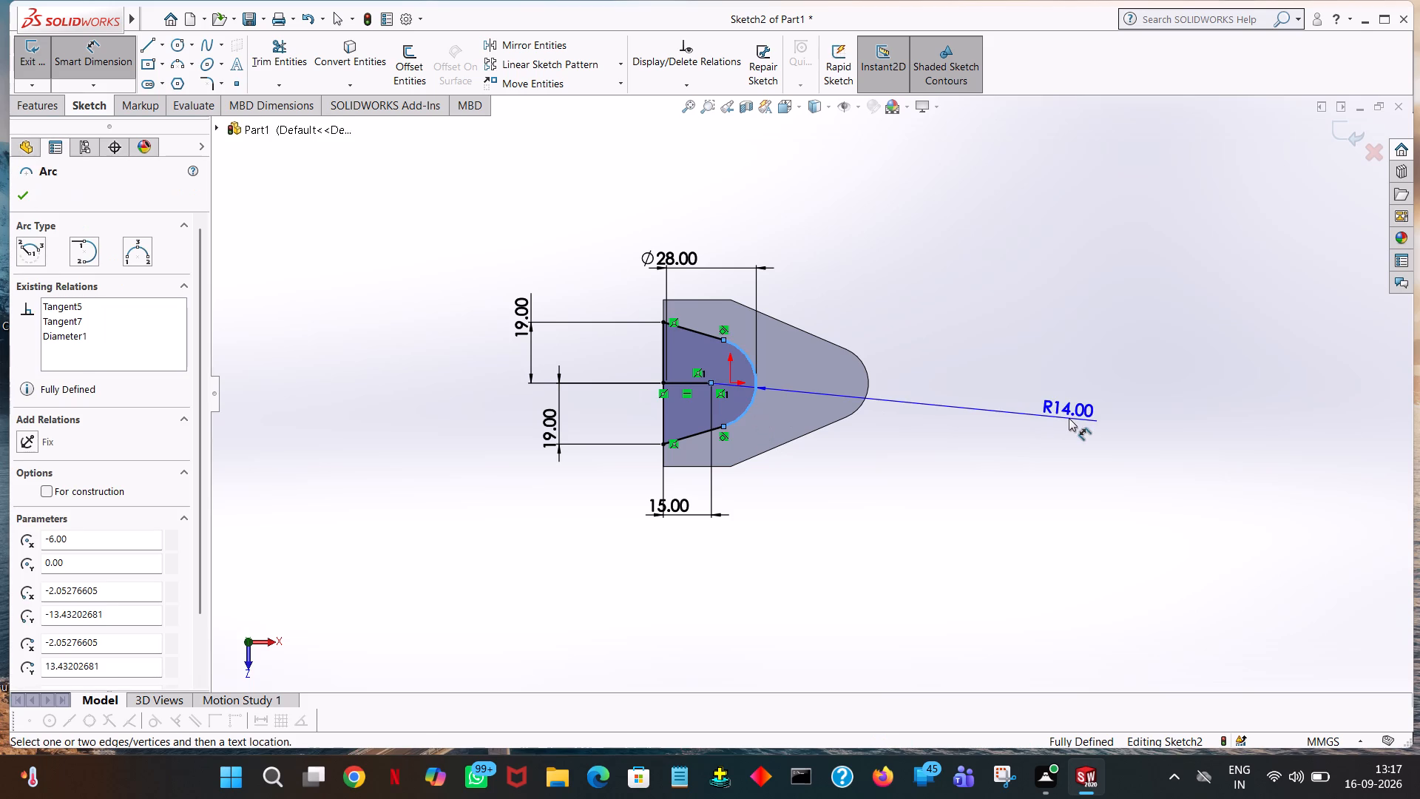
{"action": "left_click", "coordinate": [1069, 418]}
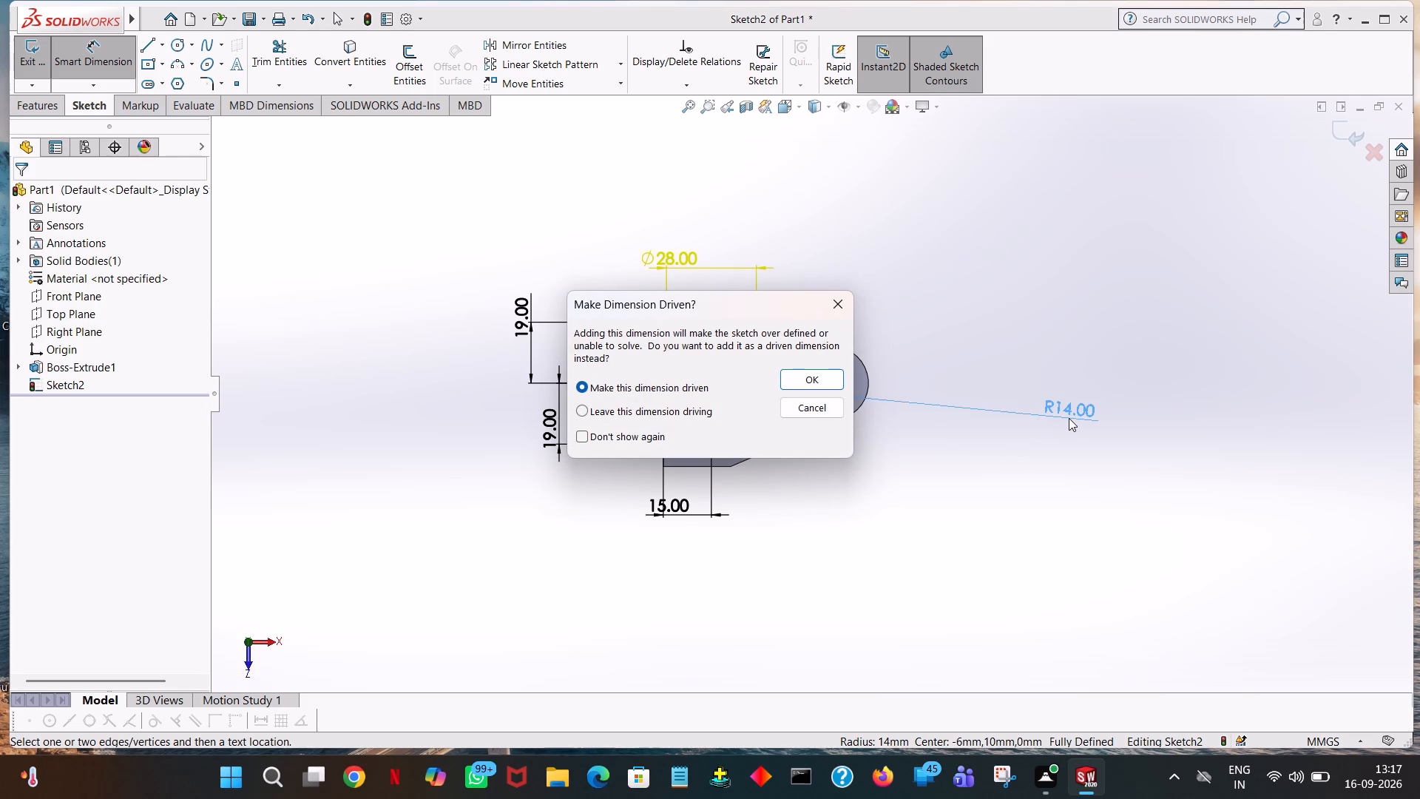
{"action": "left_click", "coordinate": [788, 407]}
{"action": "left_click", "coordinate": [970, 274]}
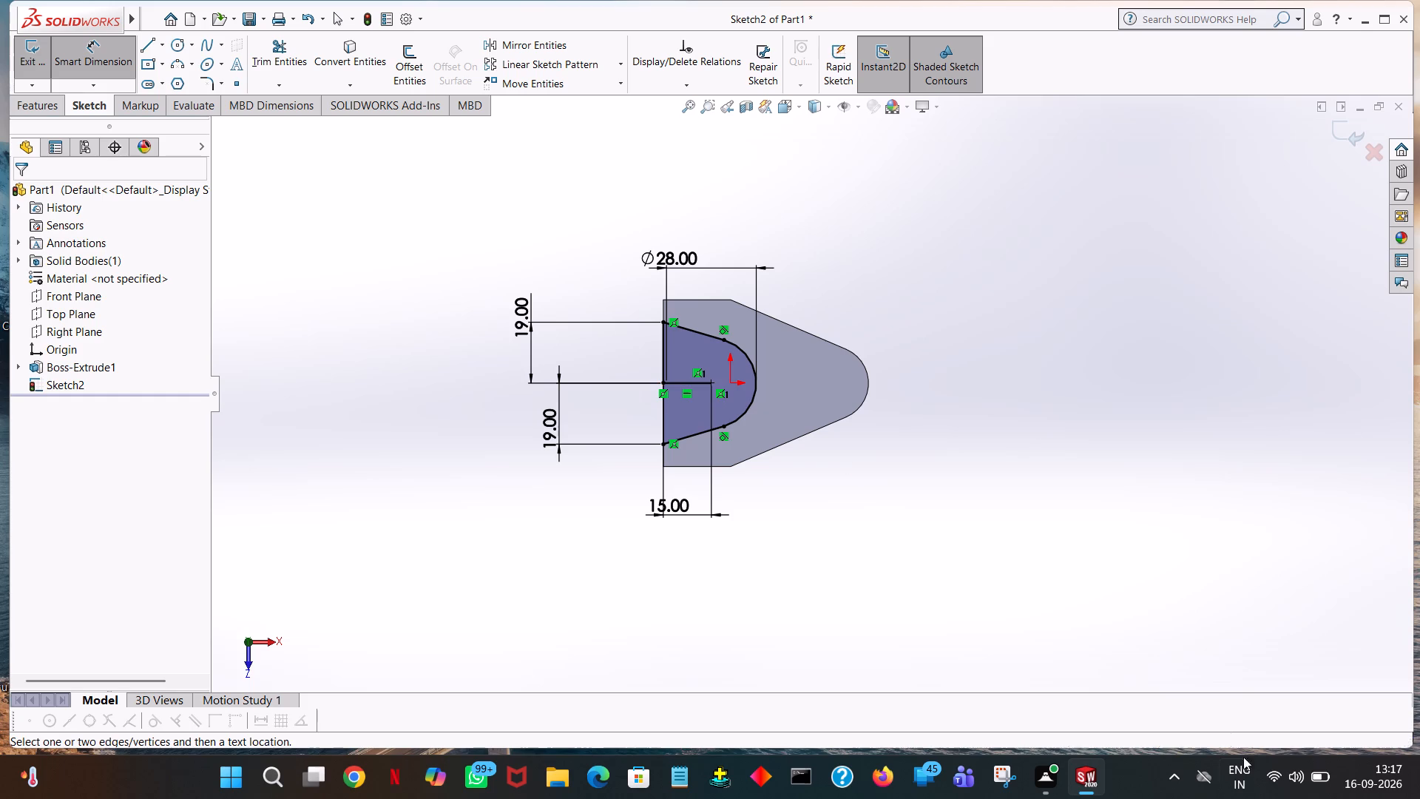
Extrude the closed tower profile region upward from the base plate as a blind, merged boss 47.5 mm deep.
{"action": "left_click", "coordinate": [24, 100]}
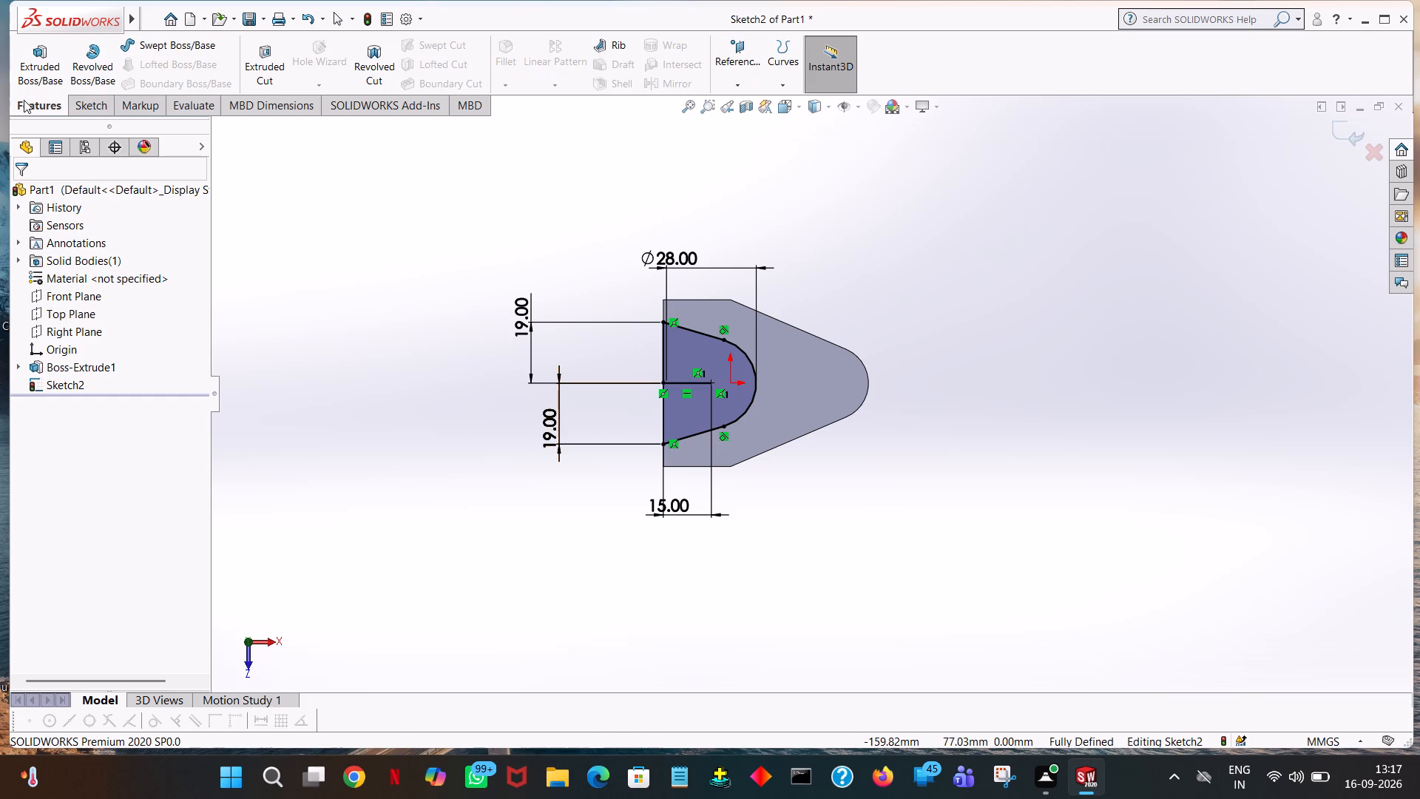
{"action": "left_click", "coordinate": [33, 68]}
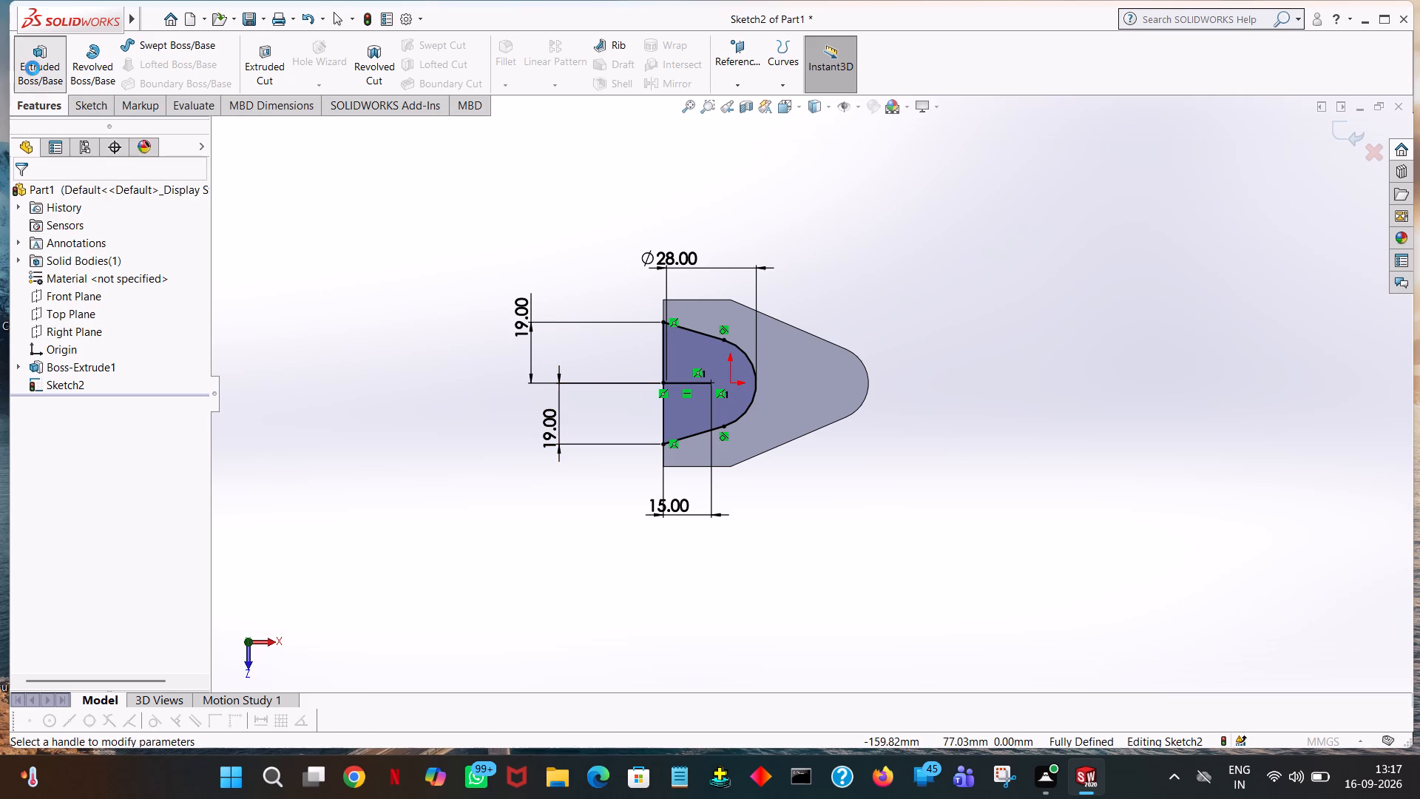
{"action": "left_click", "coordinate": [683, 365]}
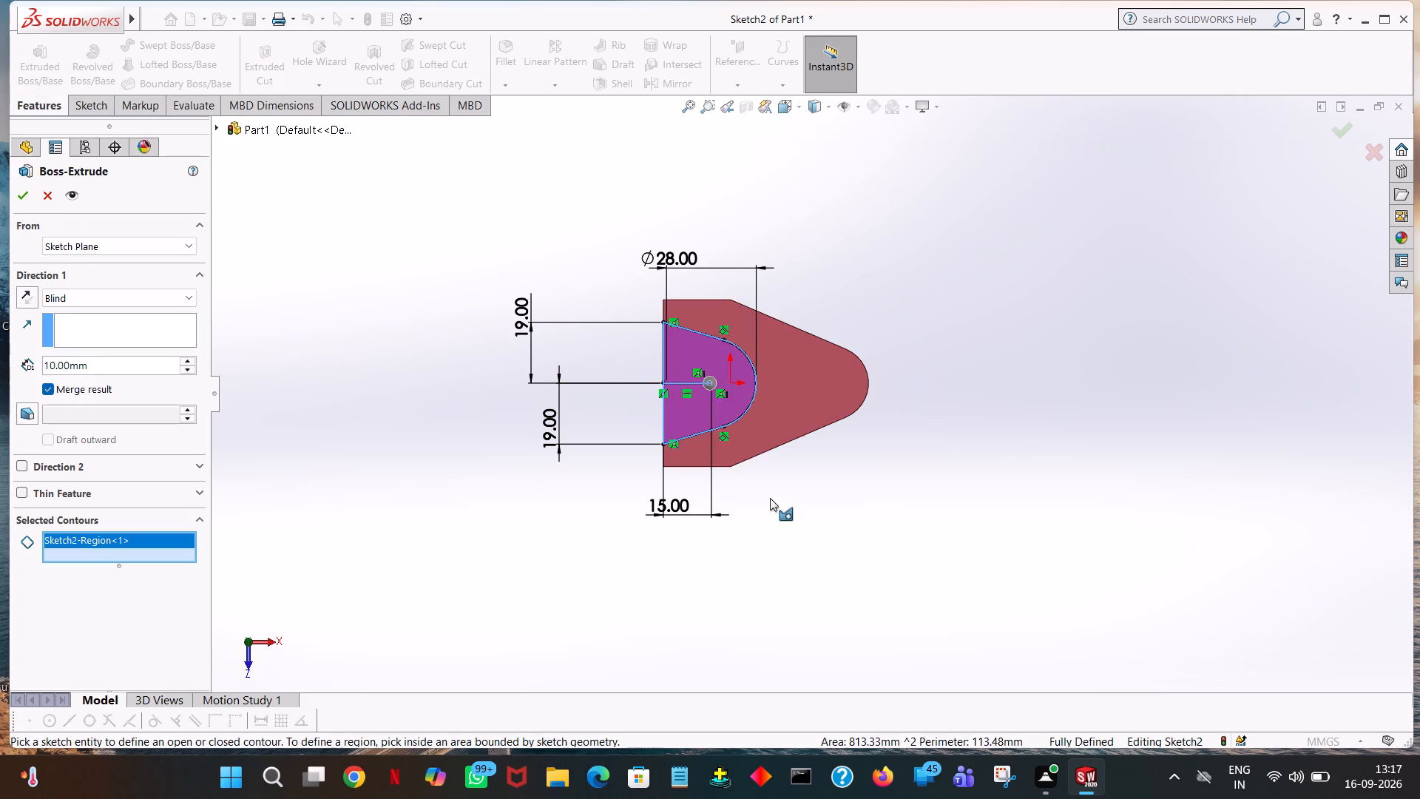
{"action": "middle_click_drag", "start_coordinate": [777, 533], "coordinate": [774, 249]}
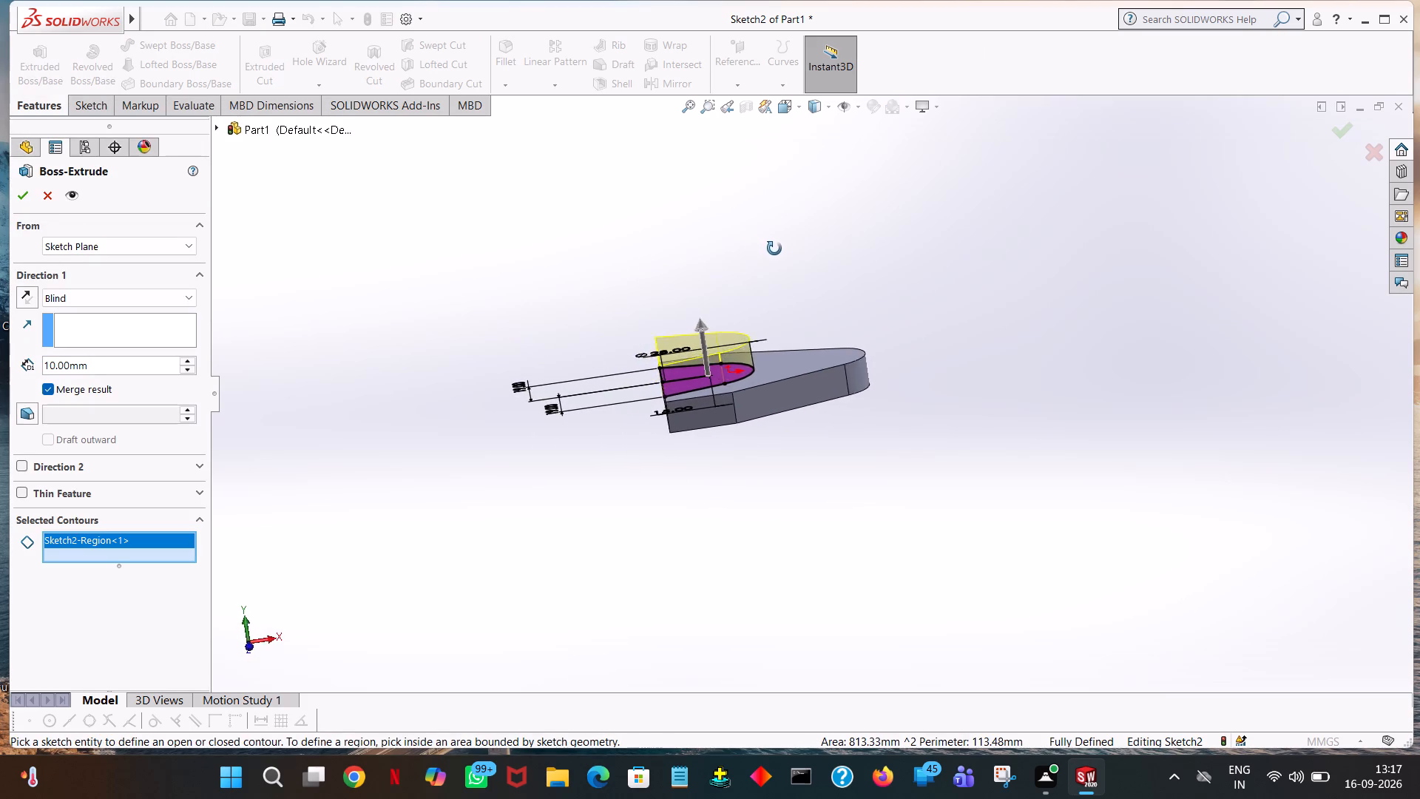
{"action": "middle_click_drag", "start_coordinate": [774, 249], "coordinate": [873, 259]}
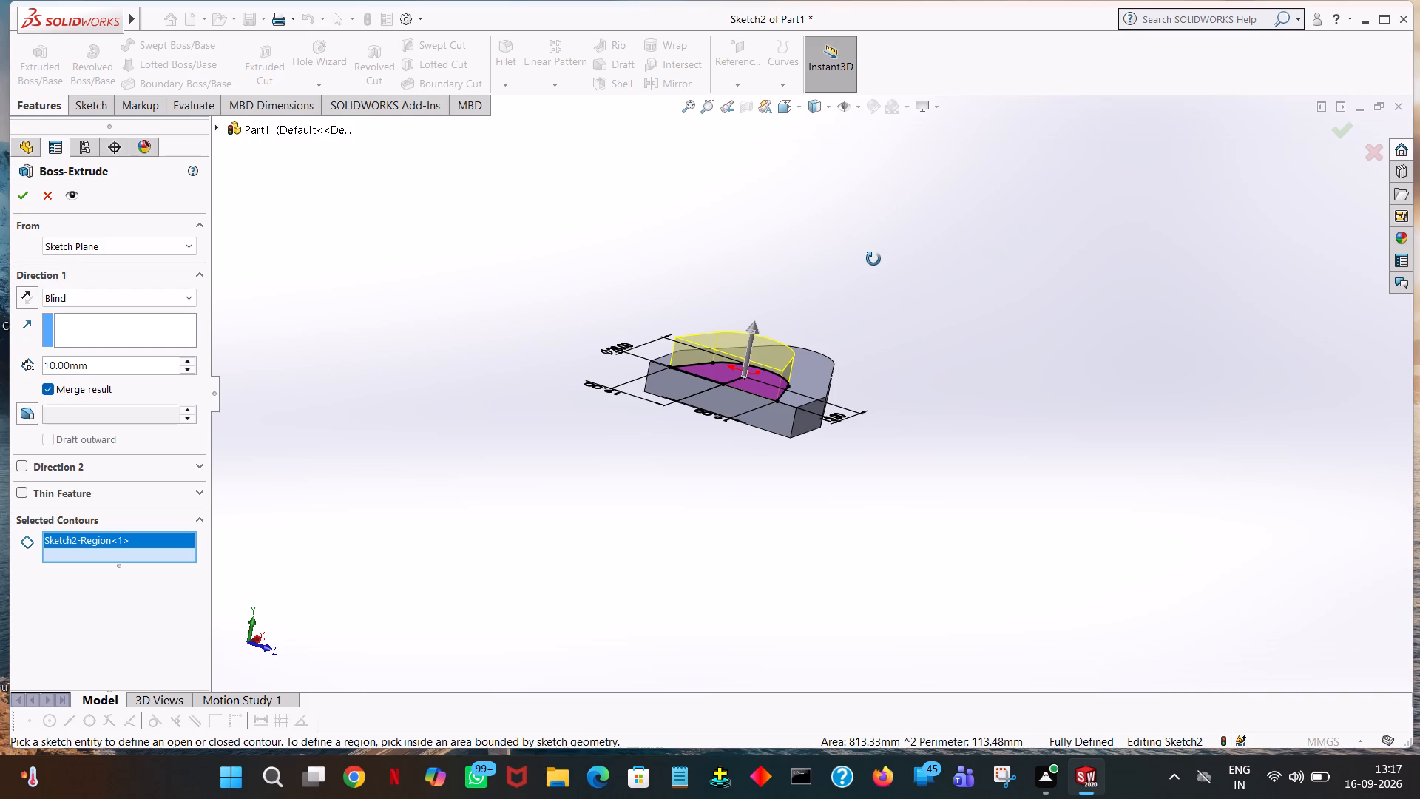
{"action": "middle_click_drag", "start_coordinate": [873, 259], "coordinate": [734, 326]}
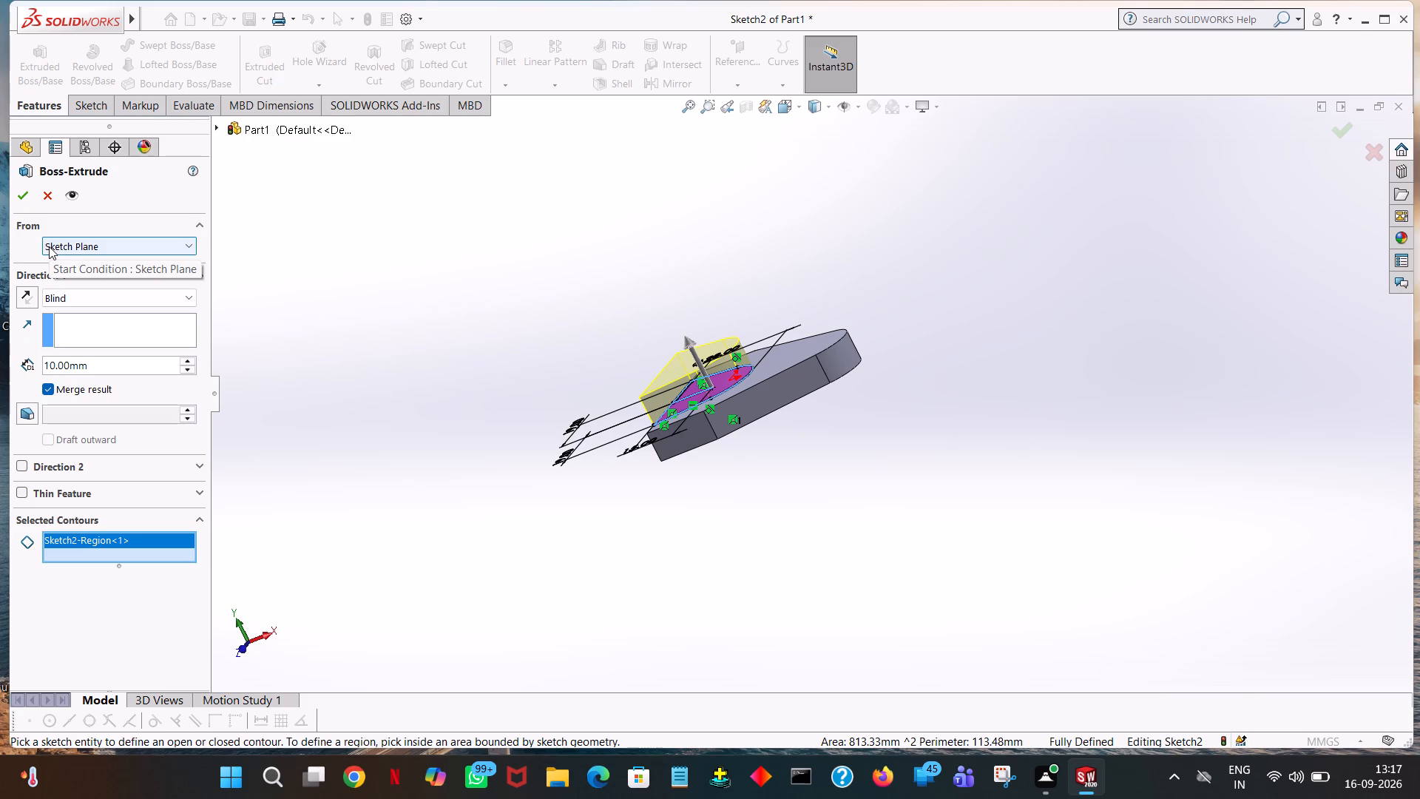
{"action": "type", "text": "47"}
{"action": "key", "text": "0"}
{"action": "double_click", "coordinate": [115, 370]}
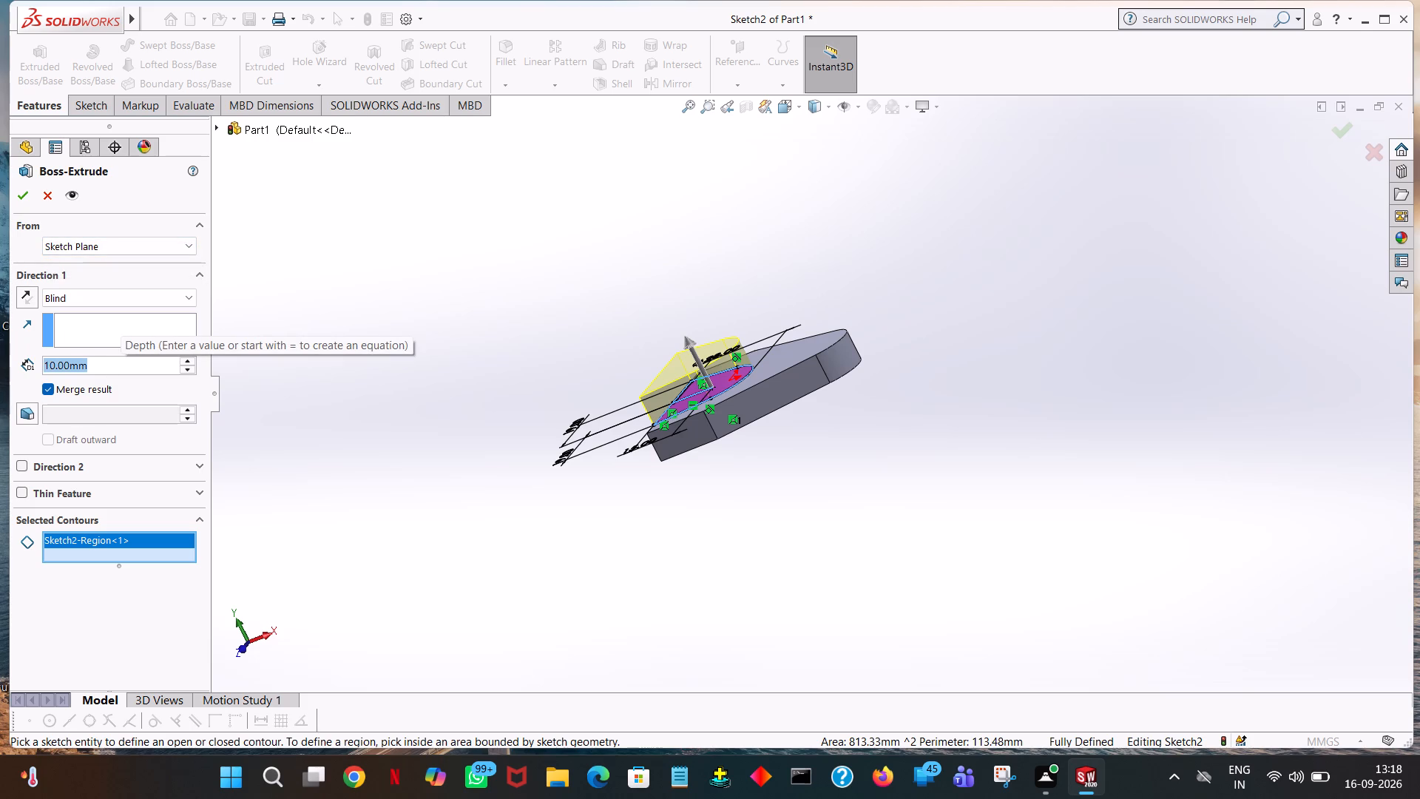
{"action": "type", "text": "47"}
{"action": "key", "text": "period"}
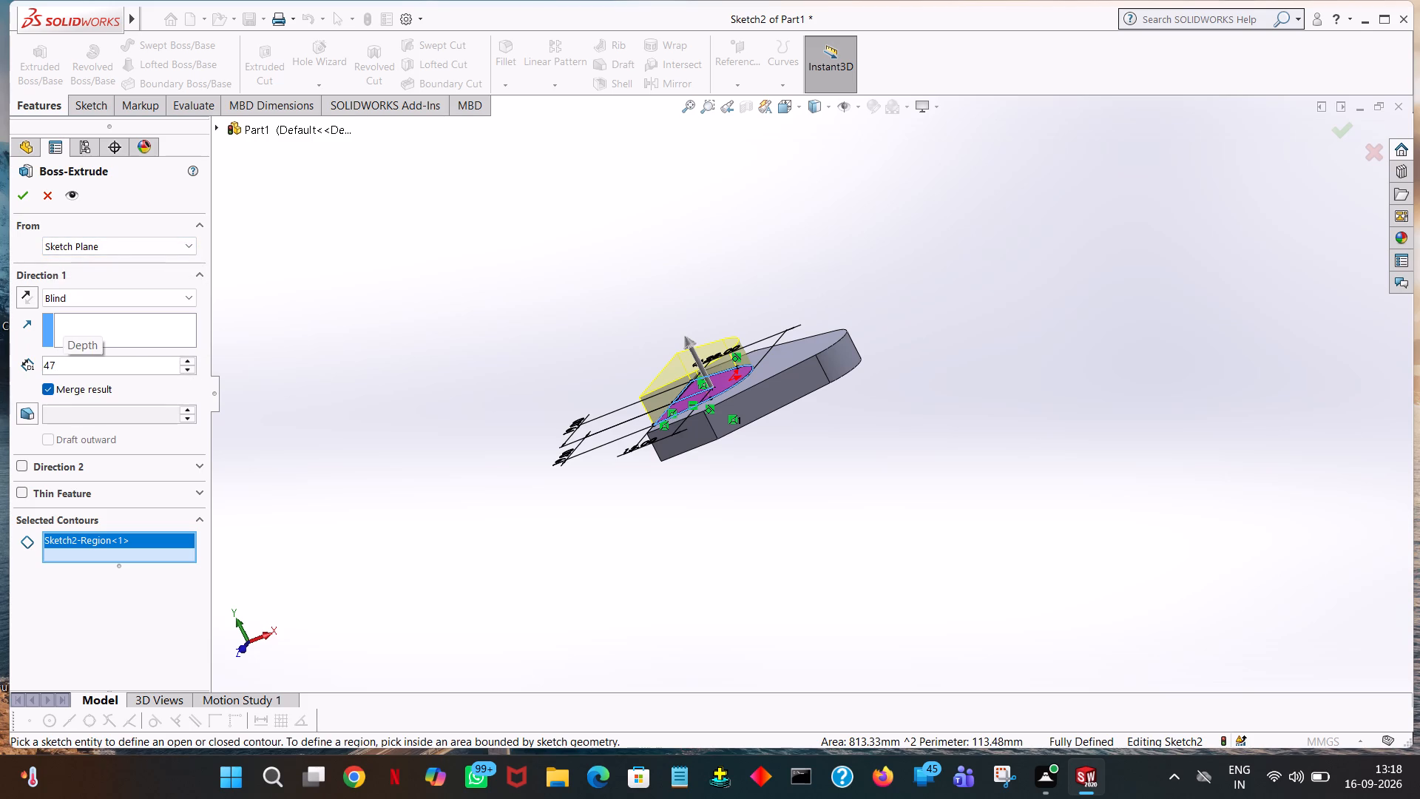
{"action": "key", "text": "5"}
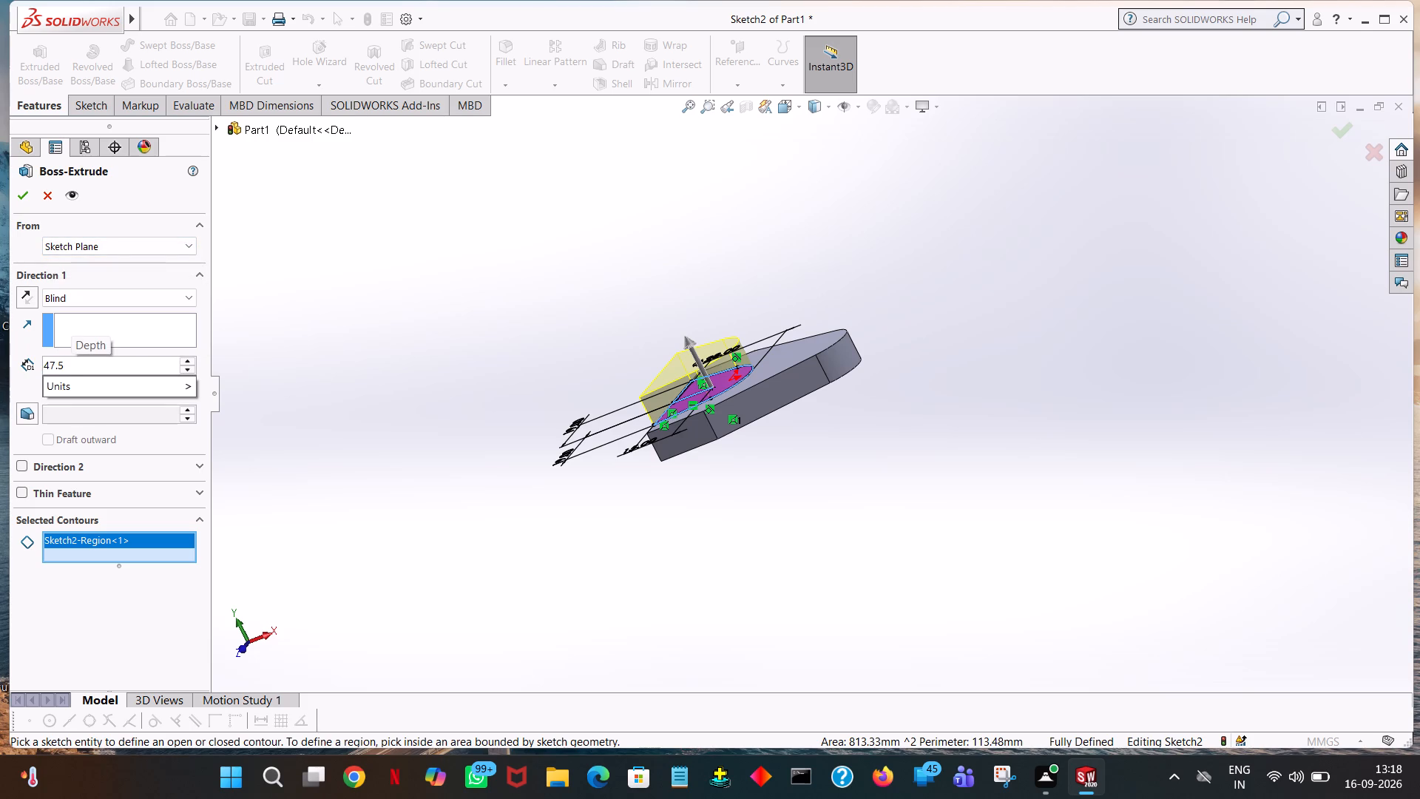
{"action": "key", "text": "0"}
{"action": "key", "text": "Return"}
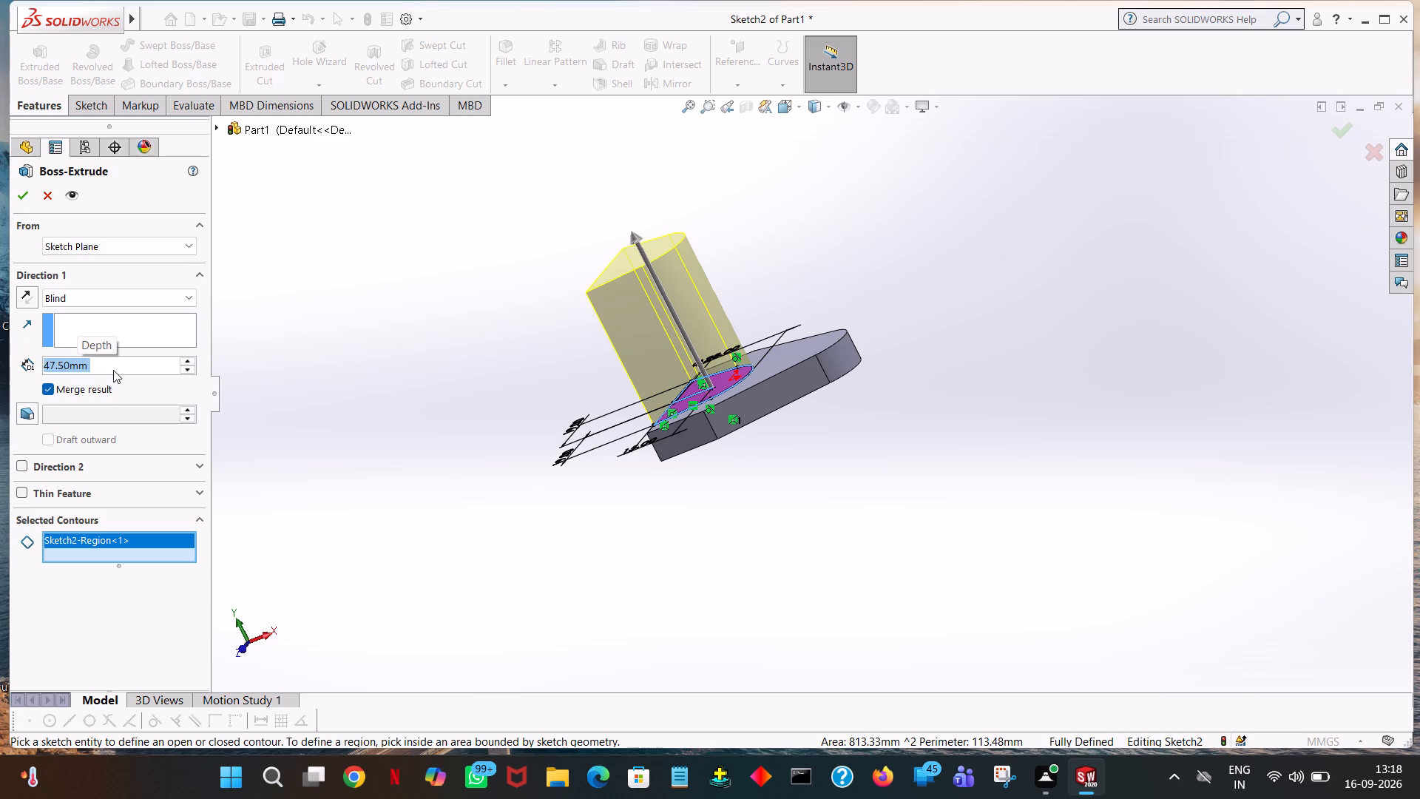
{"action": "left_click", "coordinate": [21, 189]}
{"action": "left_click", "coordinate": [869, 276]}
Start an Extruded Cut sketch on the flat top face of the tower.
{"action": "middle_click_drag", "start_coordinate": [873, 276], "coordinate": [956, 302]}
{"action": "middle_click", "coordinate": [940, 338]}
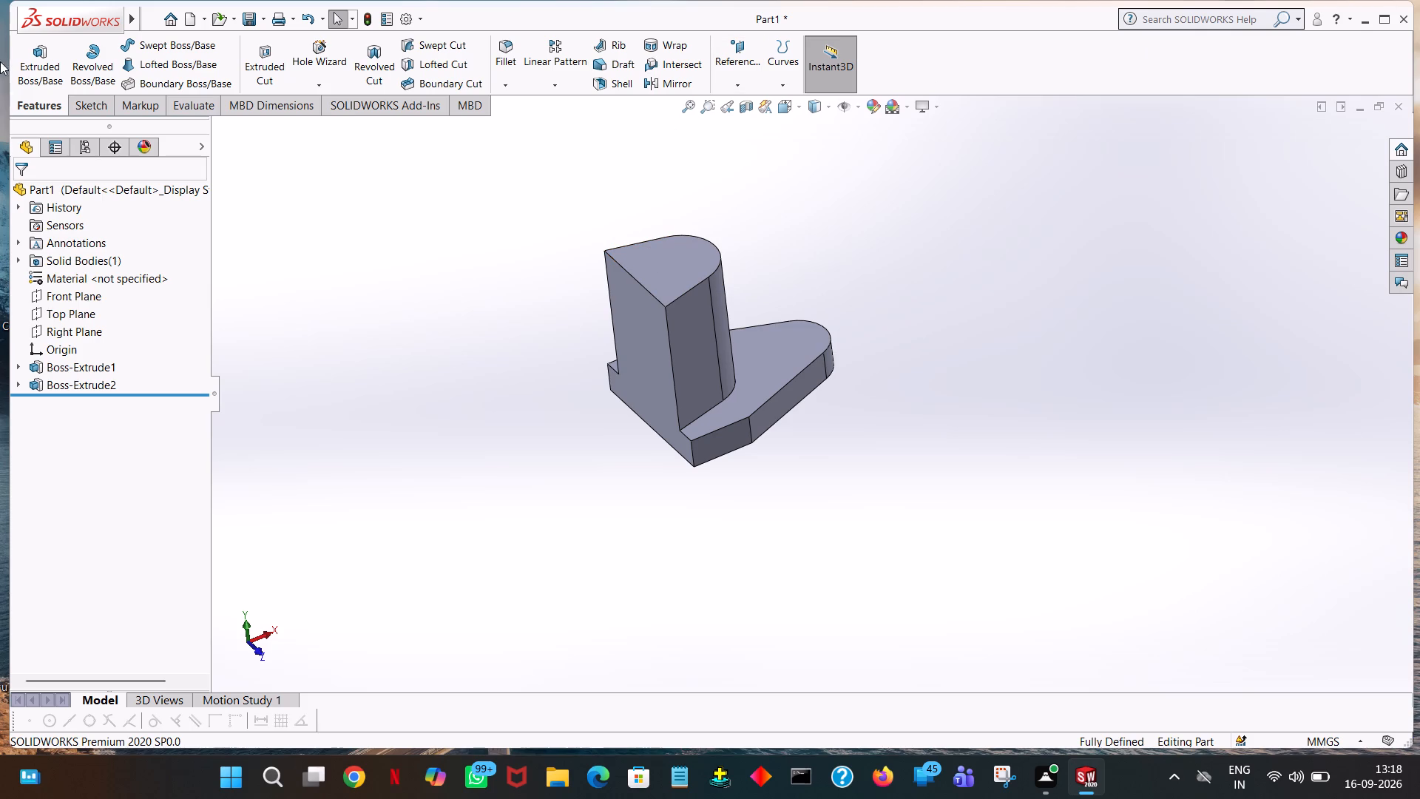
{"action": "left_click", "coordinate": [261, 67]}
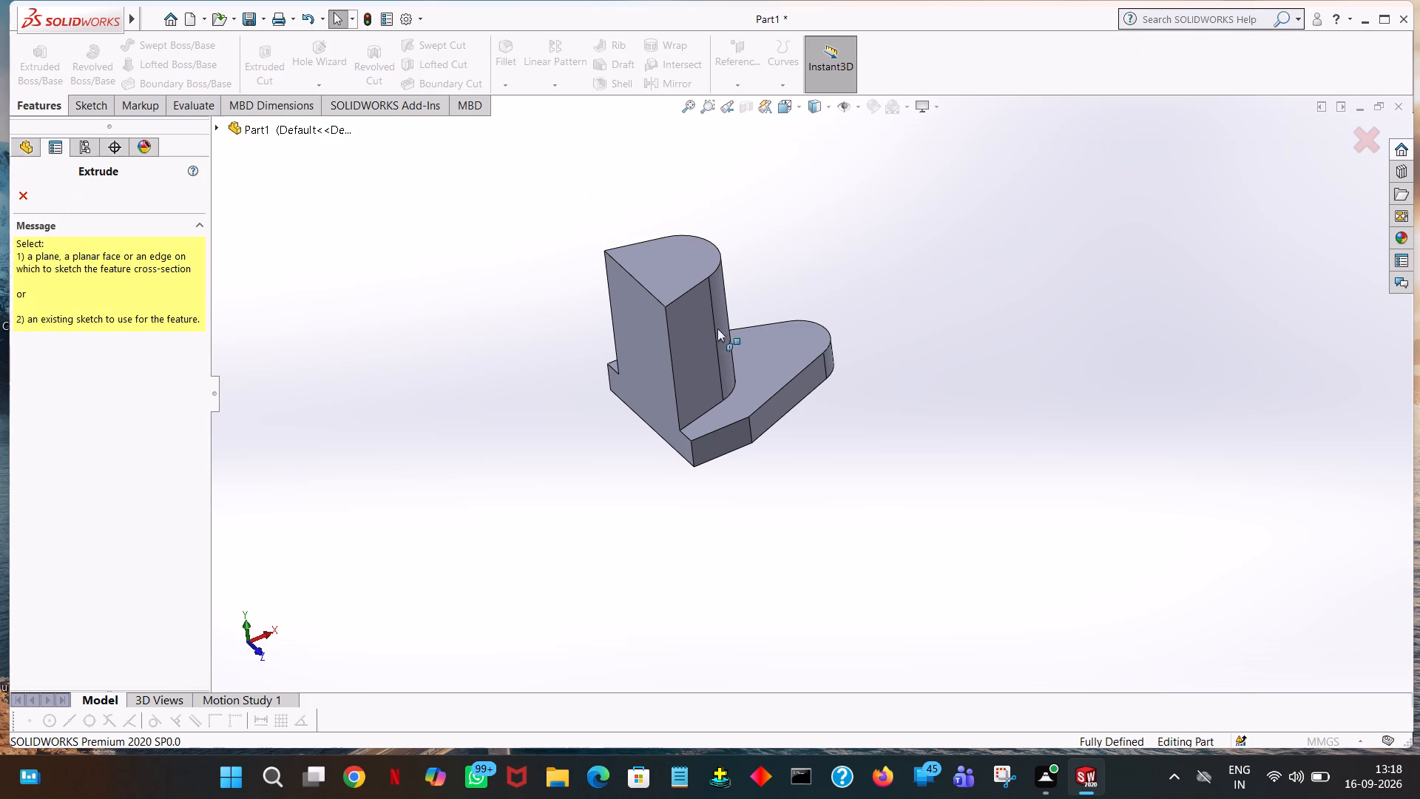
{"action": "left_click", "coordinate": [672, 246]}
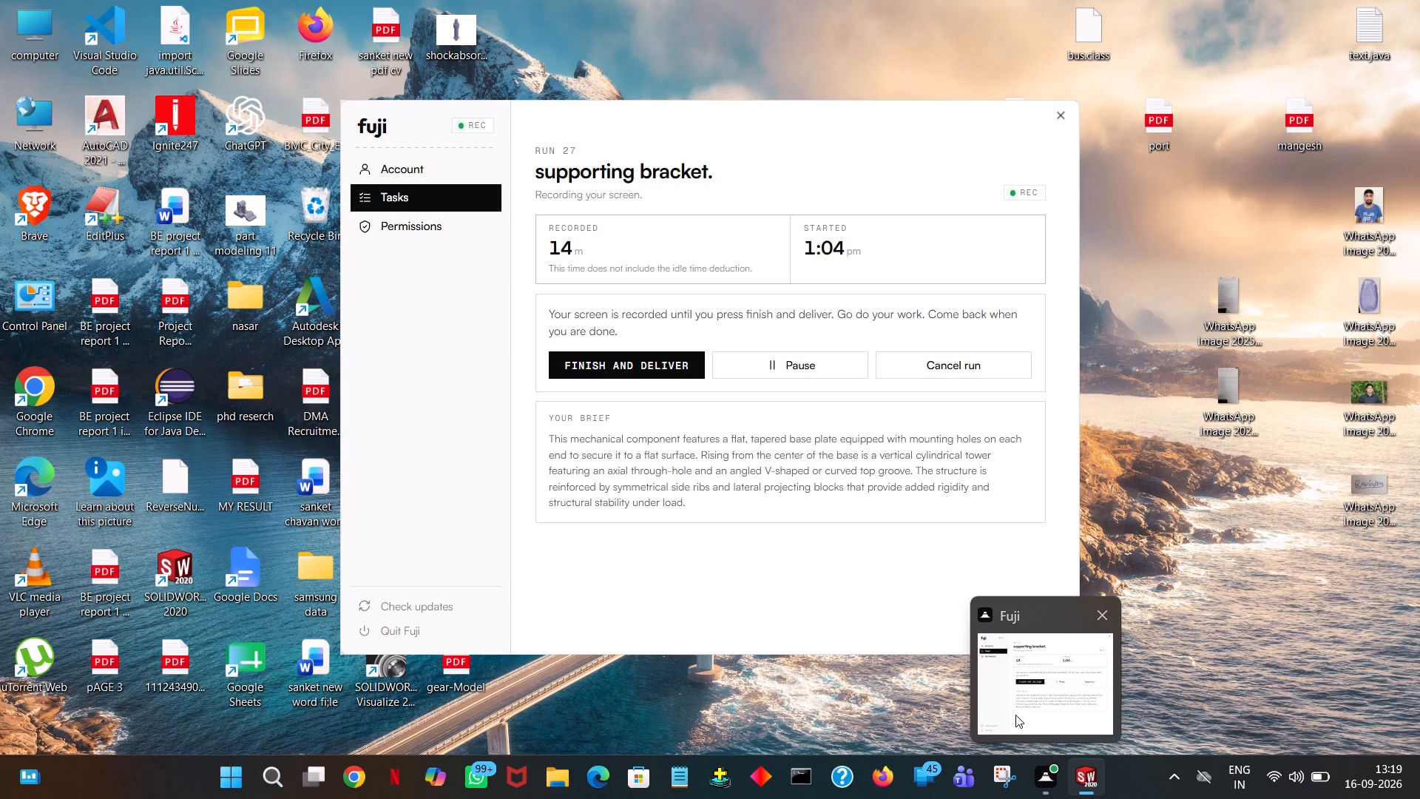
{"action": "key", "text": "space"}
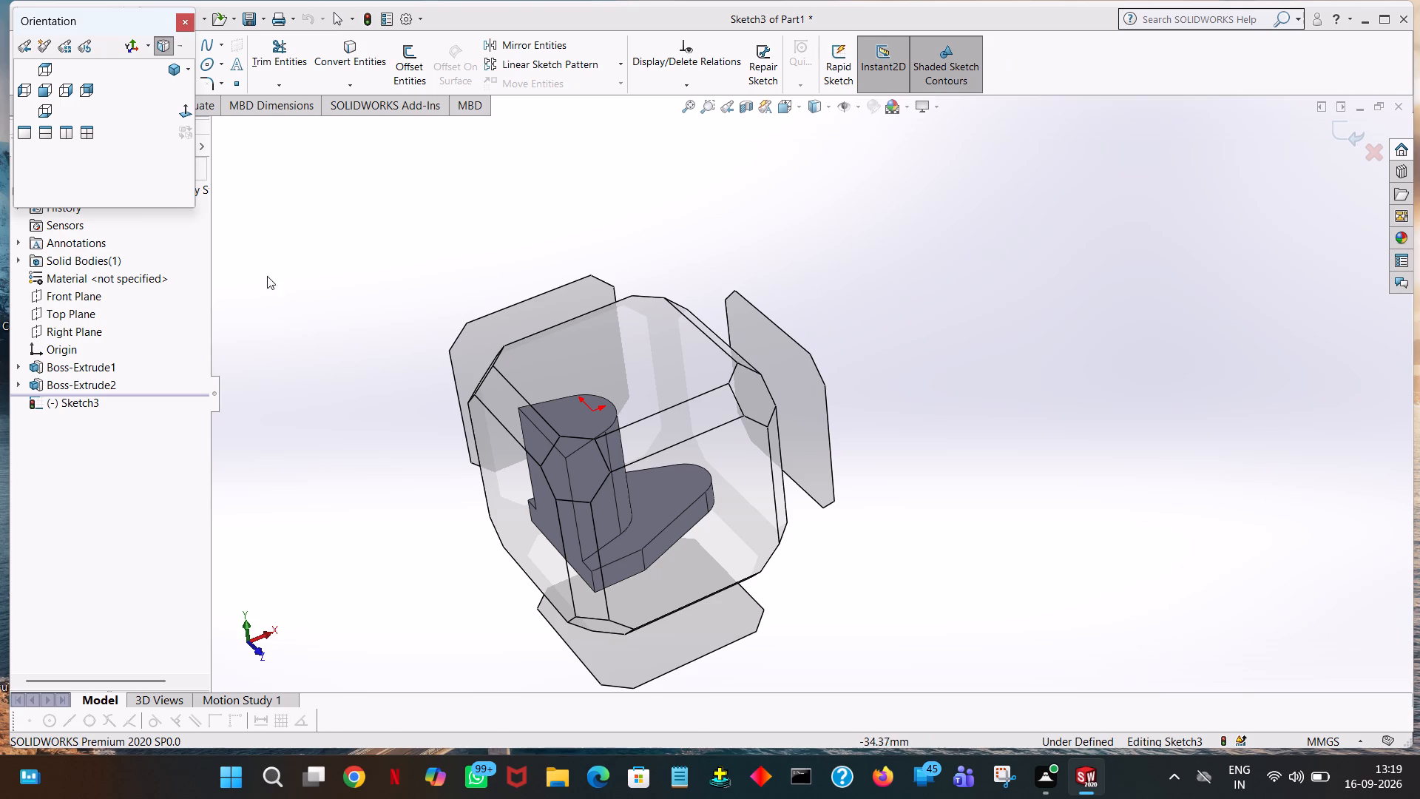
{"action": "left_click", "coordinate": [180, 109]}
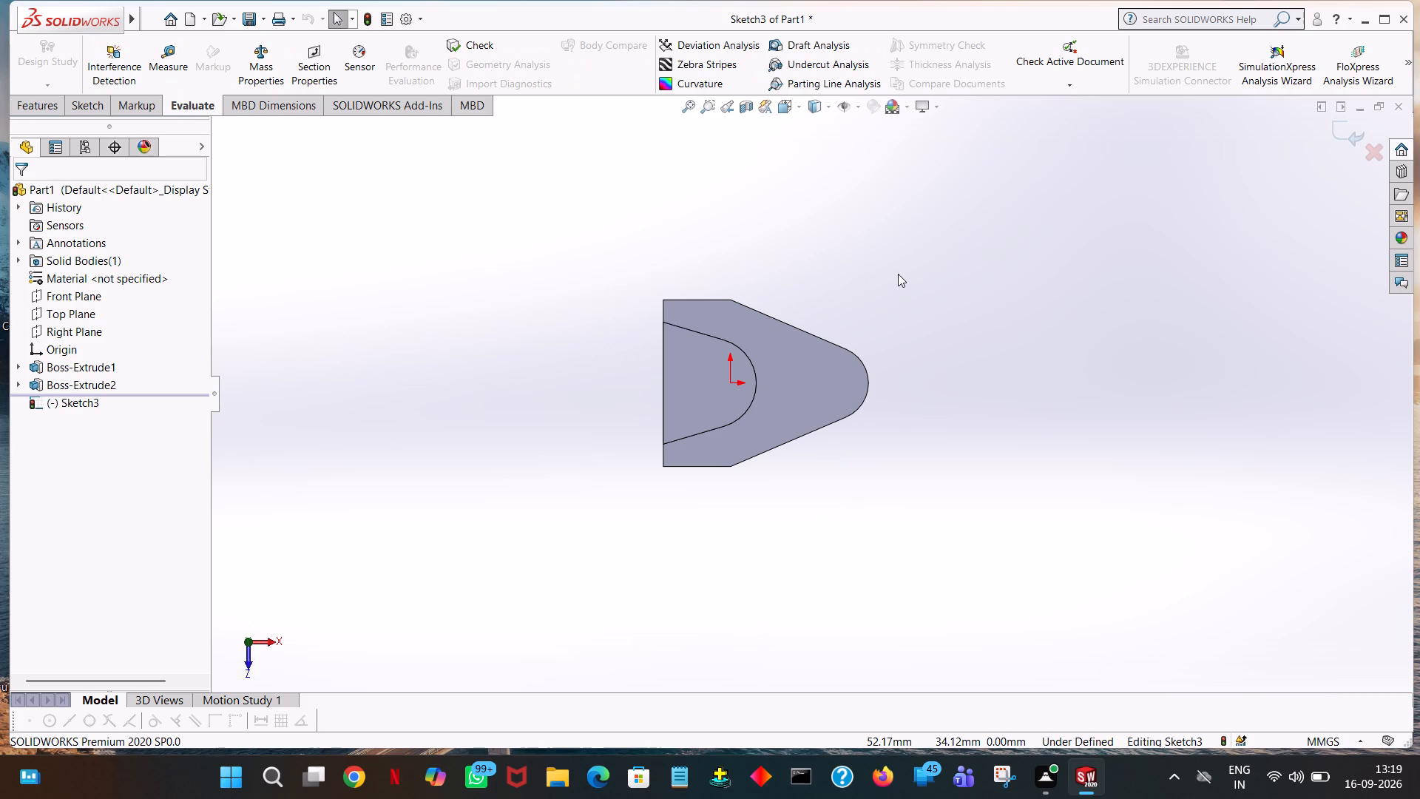
Sketch a circle of 5 mm radius centred on the origin on the tower's top face.
{"action": "left_click", "coordinate": [73, 102]}
{"action": "left_click", "coordinate": [169, 43]}
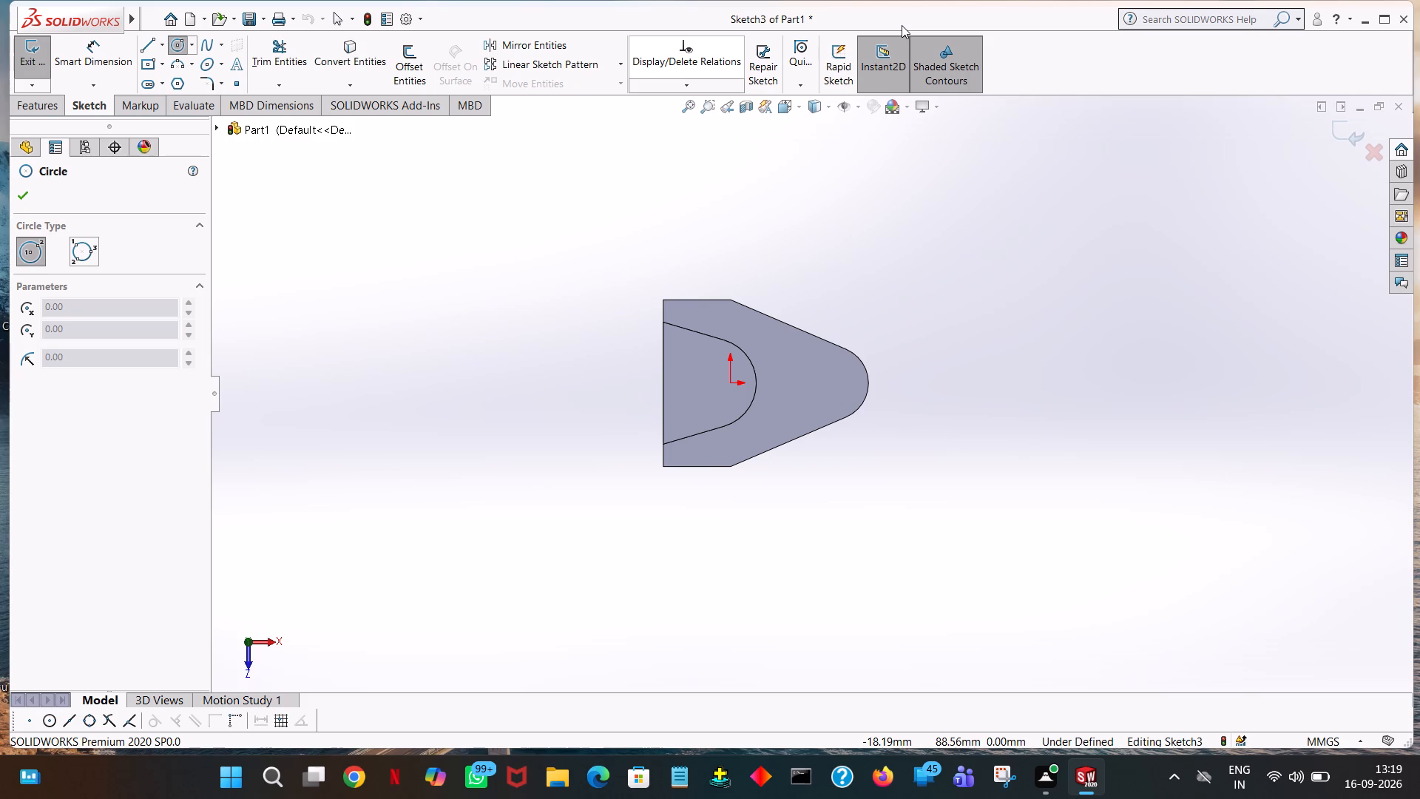
{"action": "left_click", "coordinate": [728, 382]}
{"action": "left_click", "coordinate": [728, 371]}
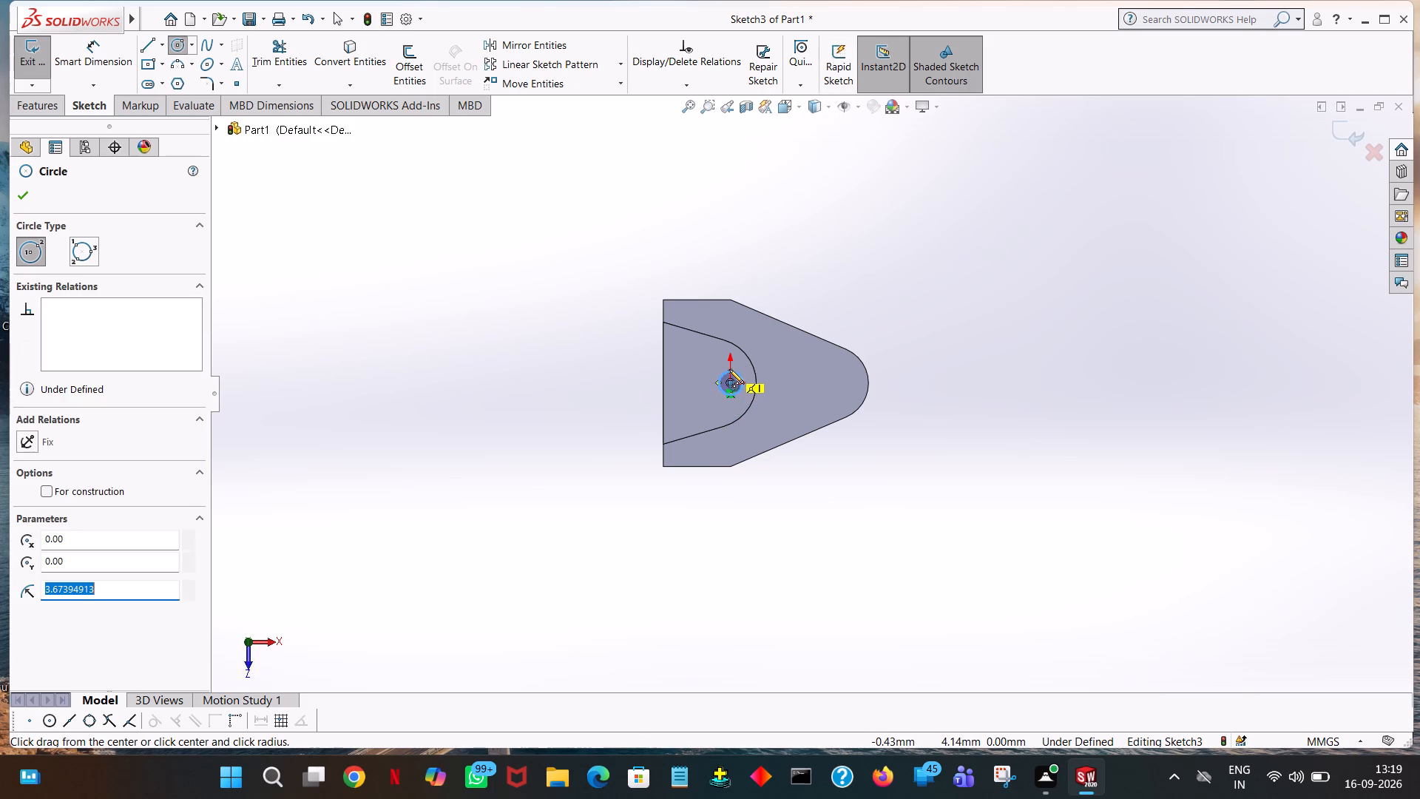
{"action": "key", "text": "5"}
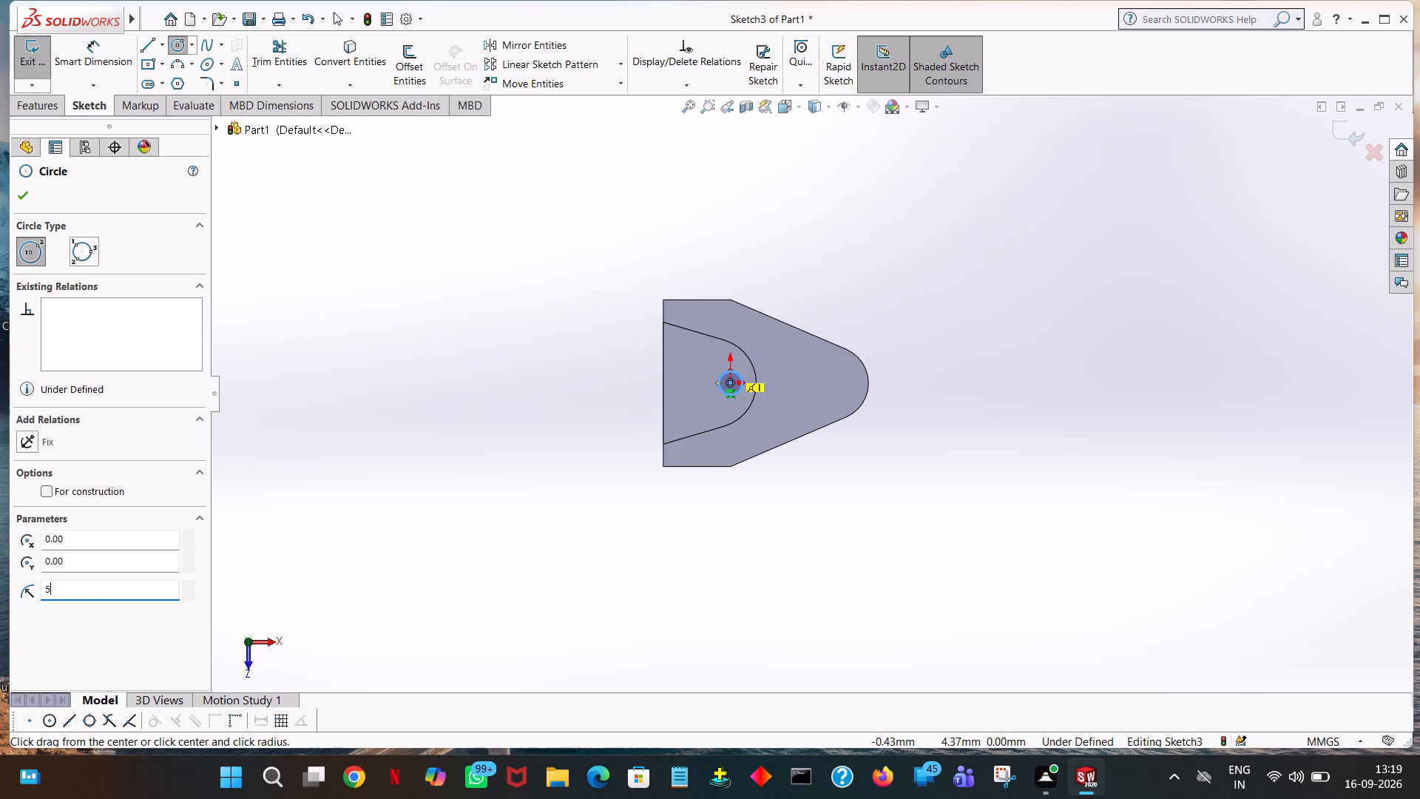
{"action": "key", "text": "Return"}
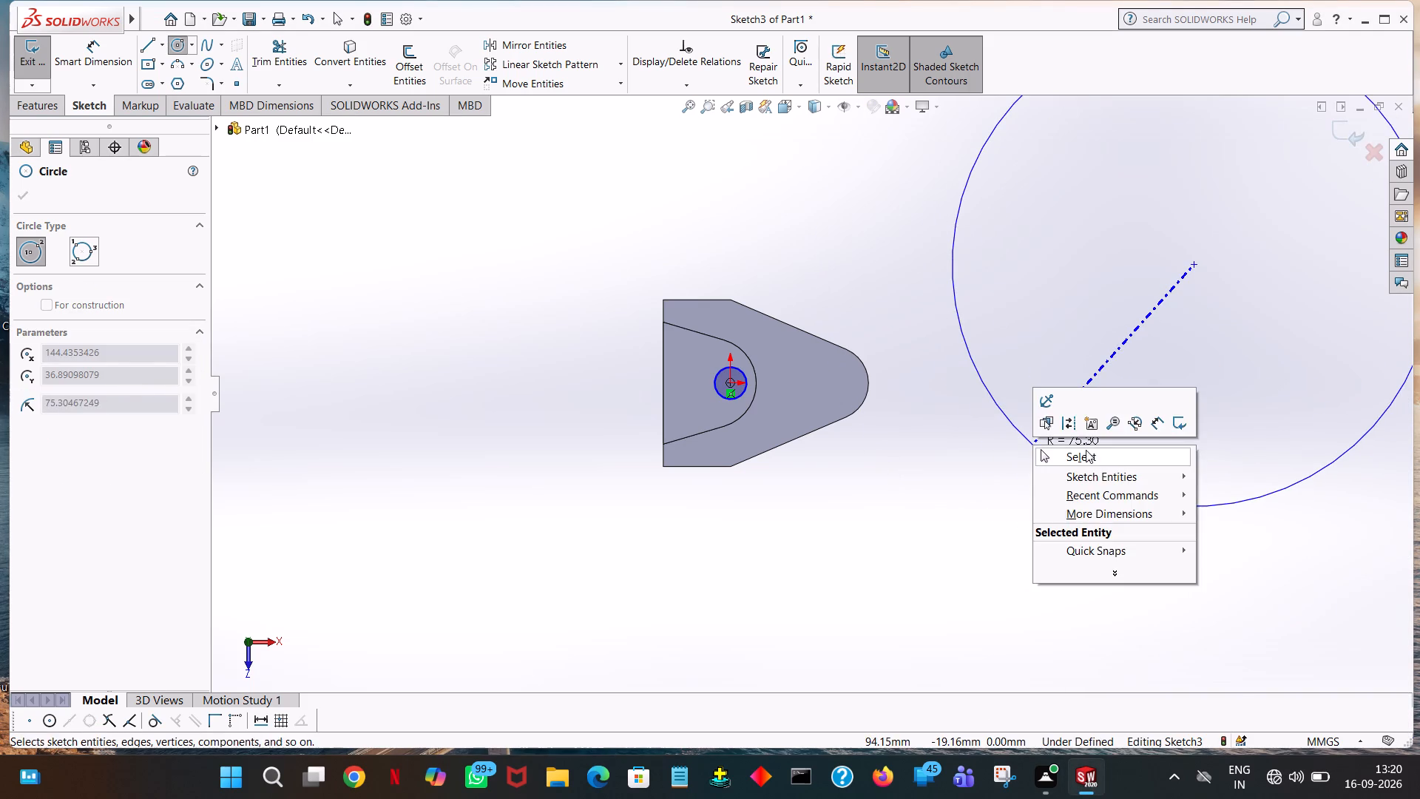
{"action": "left_click", "coordinate": [1086, 450]}
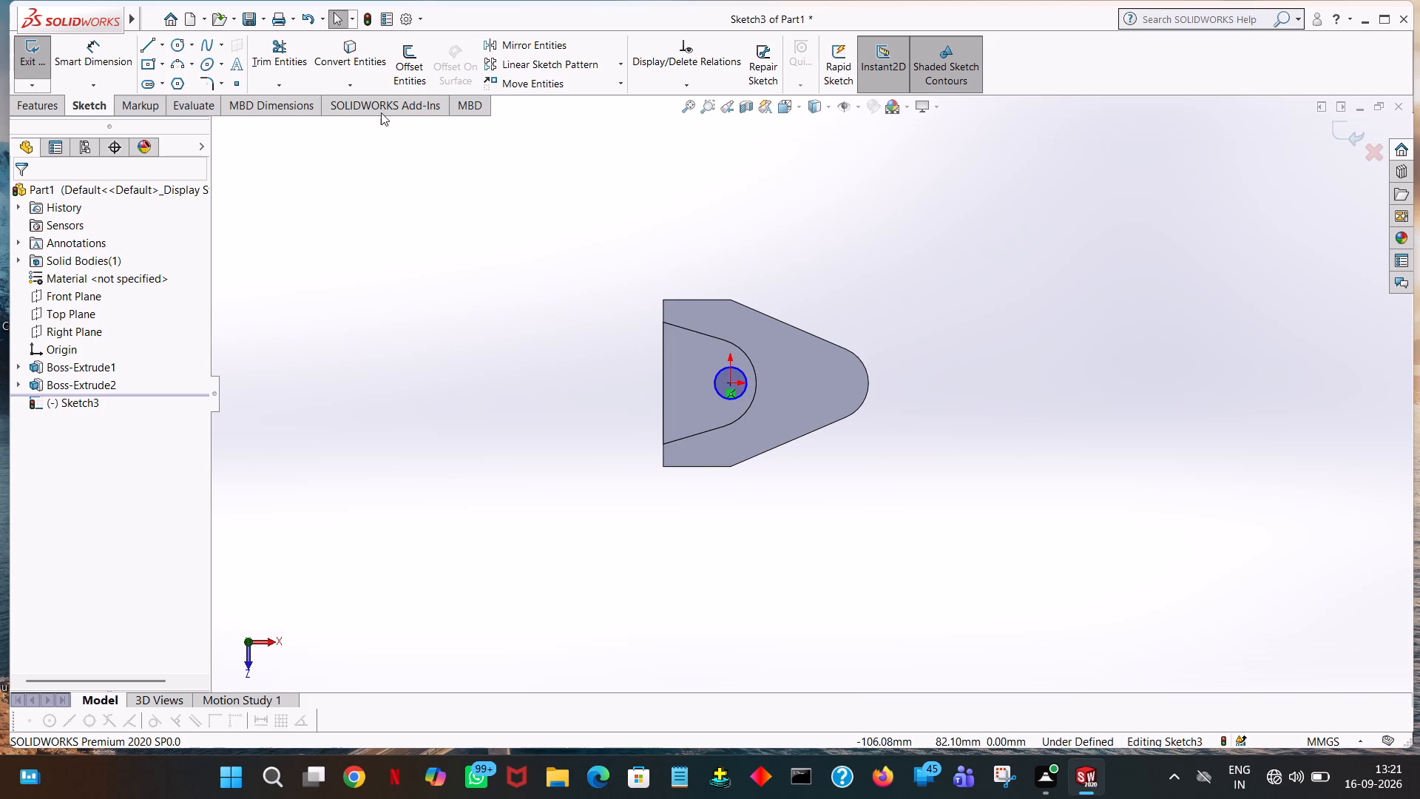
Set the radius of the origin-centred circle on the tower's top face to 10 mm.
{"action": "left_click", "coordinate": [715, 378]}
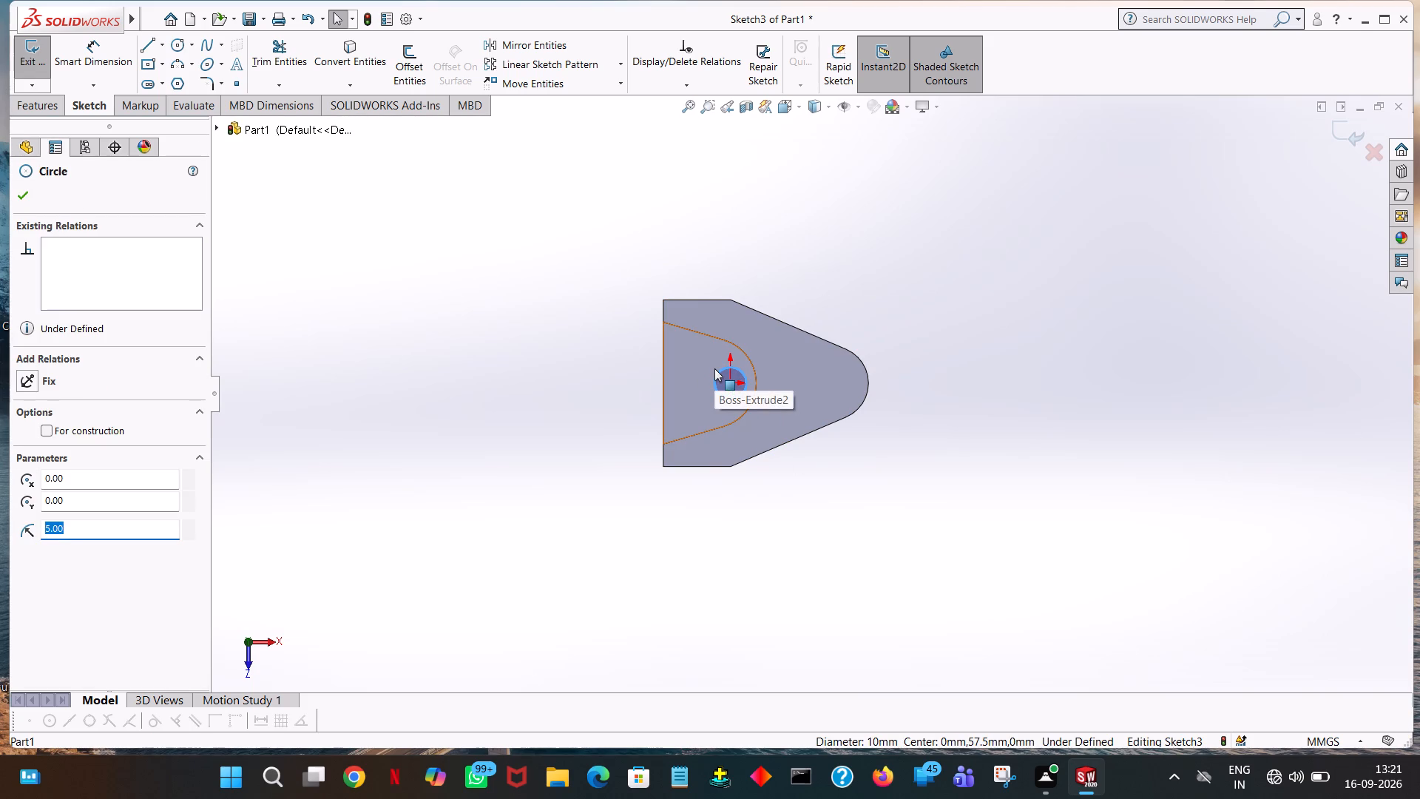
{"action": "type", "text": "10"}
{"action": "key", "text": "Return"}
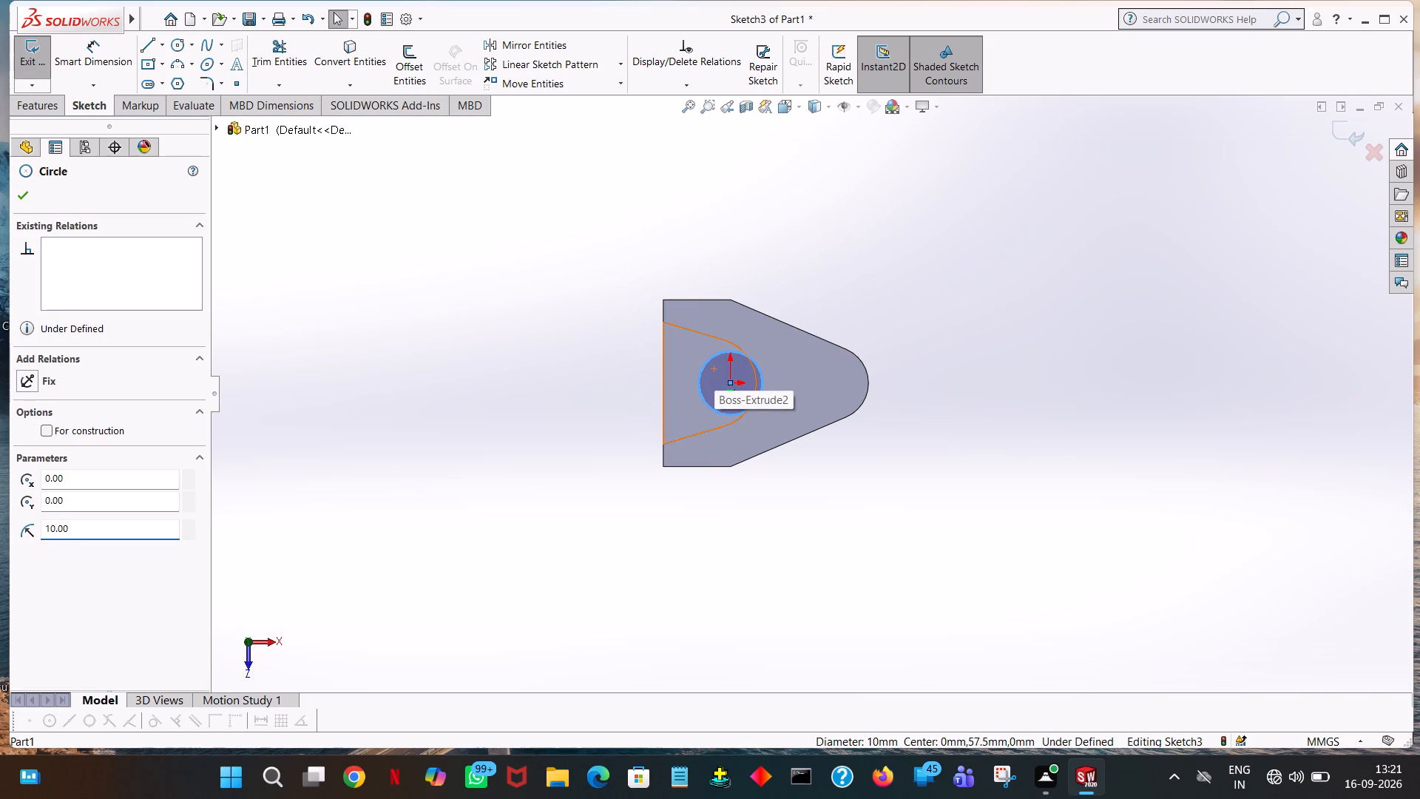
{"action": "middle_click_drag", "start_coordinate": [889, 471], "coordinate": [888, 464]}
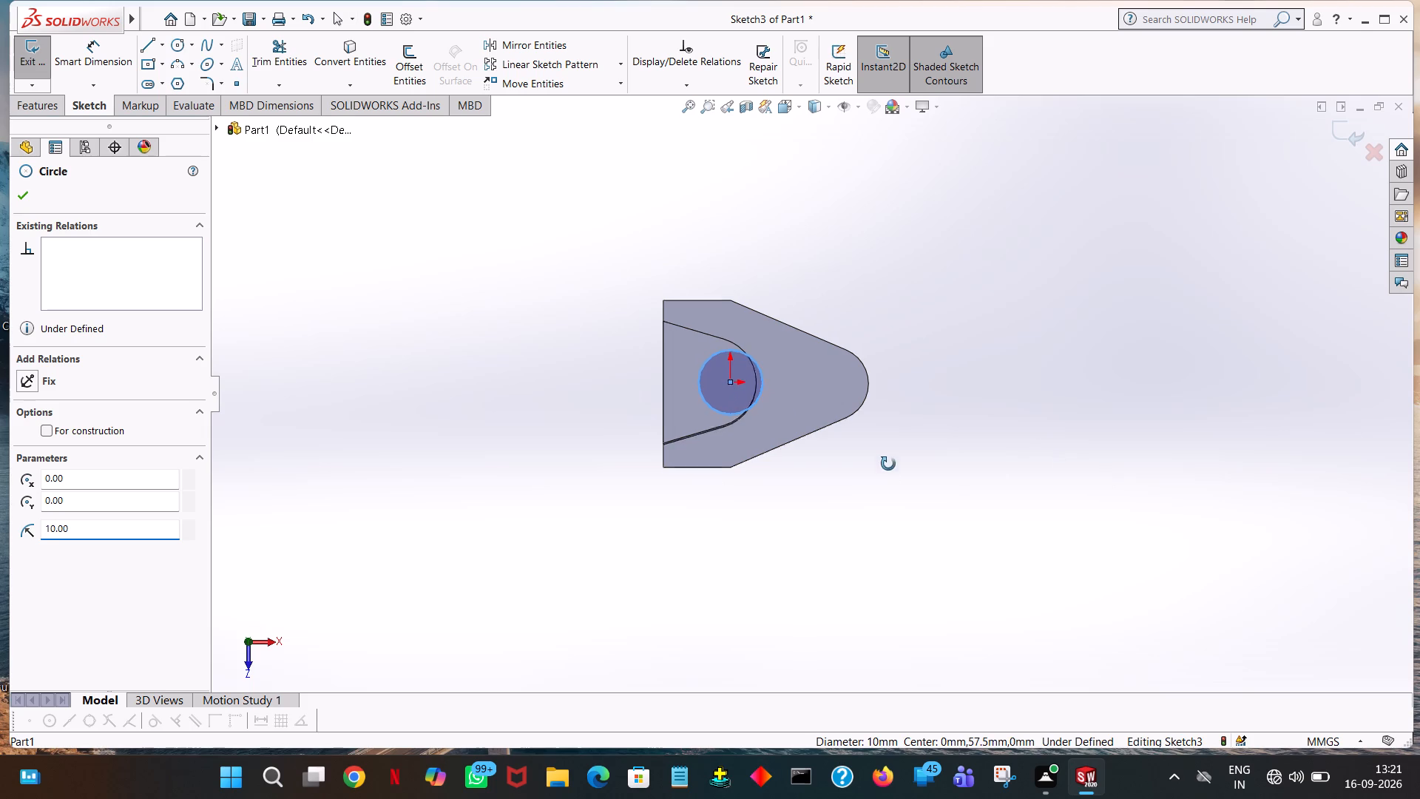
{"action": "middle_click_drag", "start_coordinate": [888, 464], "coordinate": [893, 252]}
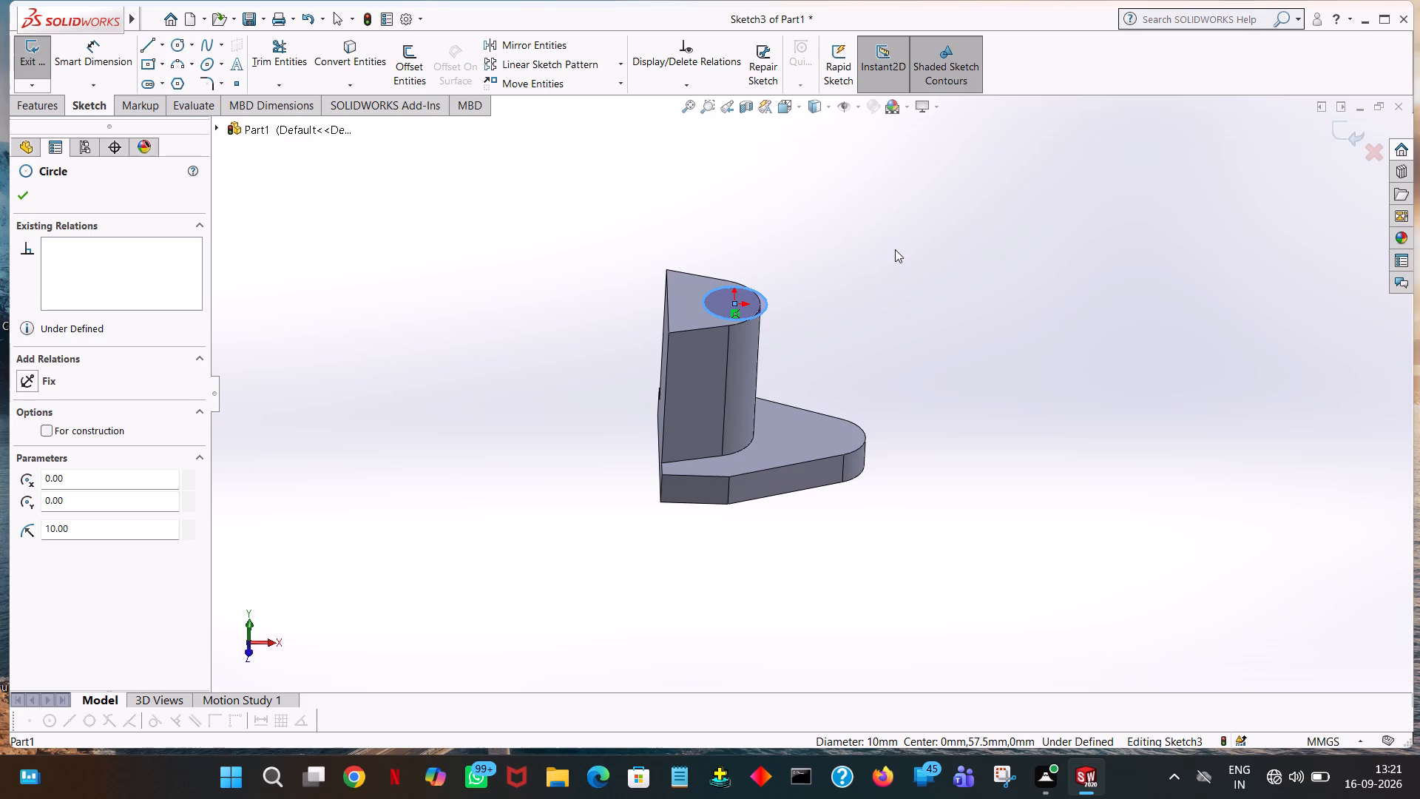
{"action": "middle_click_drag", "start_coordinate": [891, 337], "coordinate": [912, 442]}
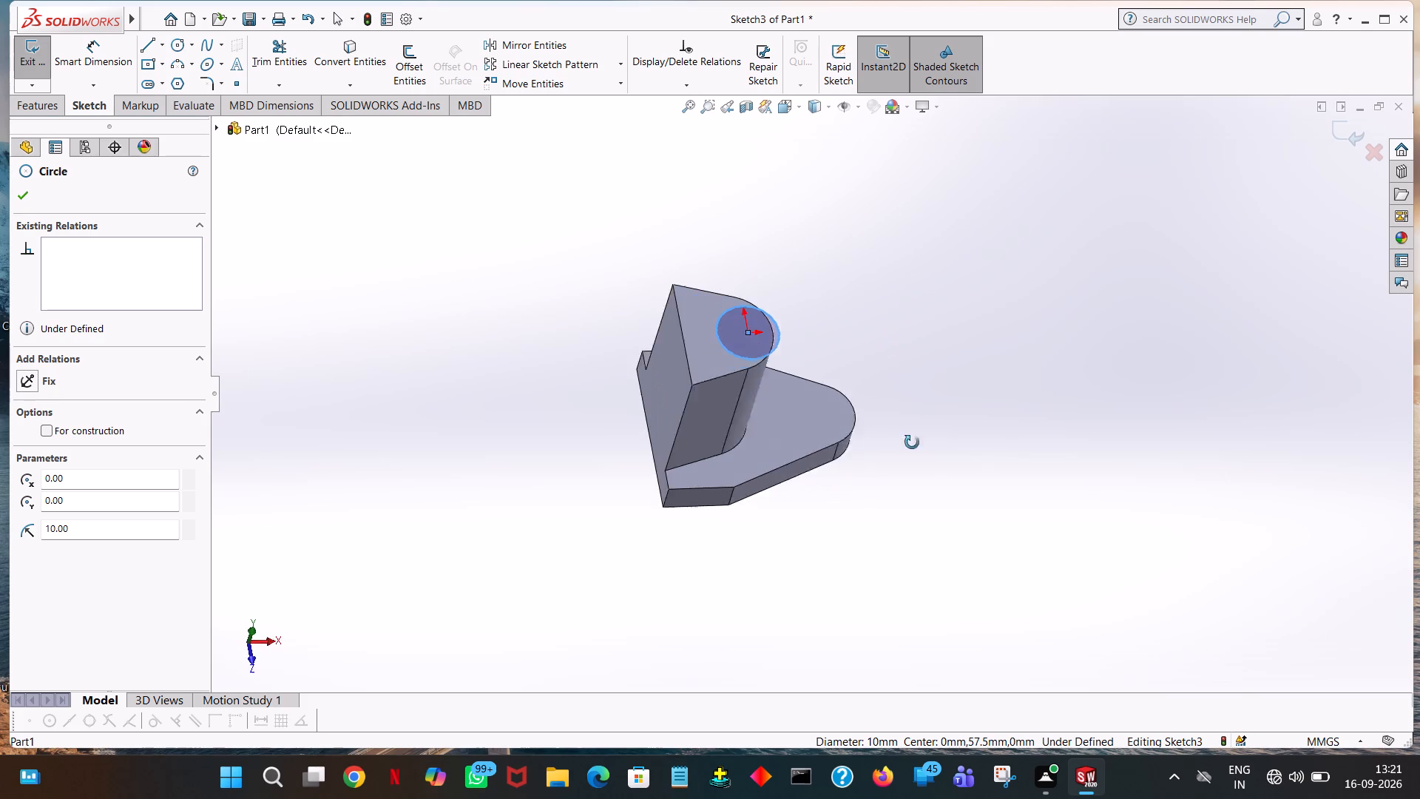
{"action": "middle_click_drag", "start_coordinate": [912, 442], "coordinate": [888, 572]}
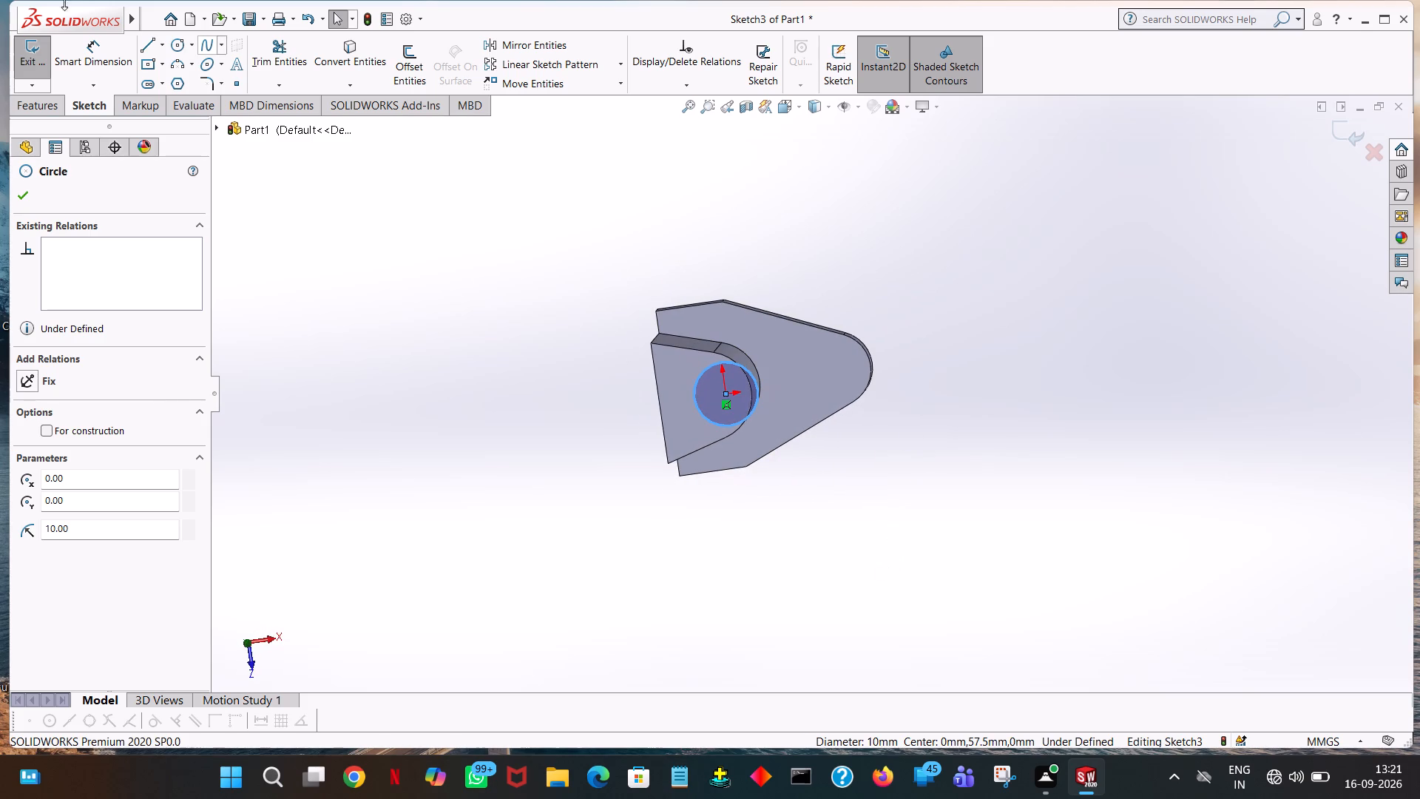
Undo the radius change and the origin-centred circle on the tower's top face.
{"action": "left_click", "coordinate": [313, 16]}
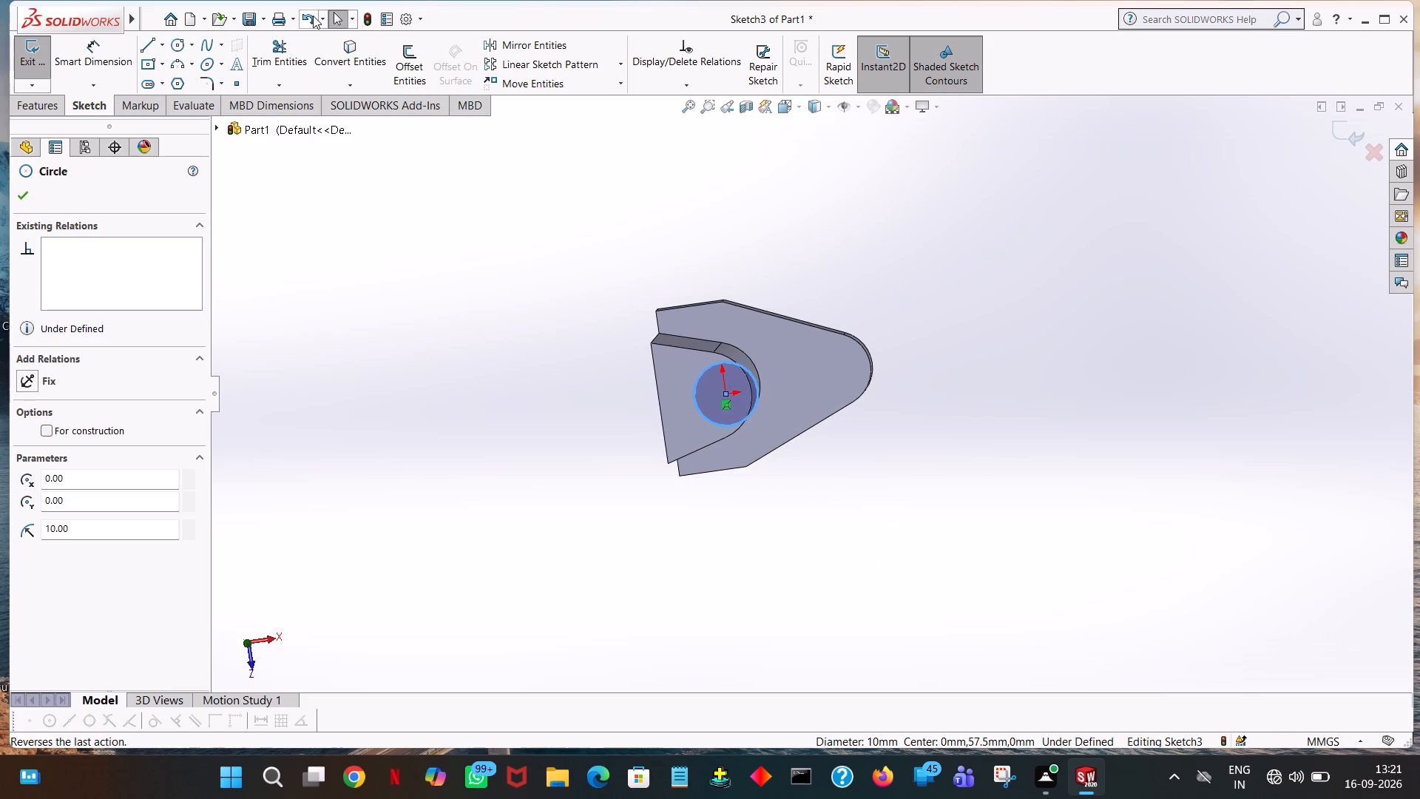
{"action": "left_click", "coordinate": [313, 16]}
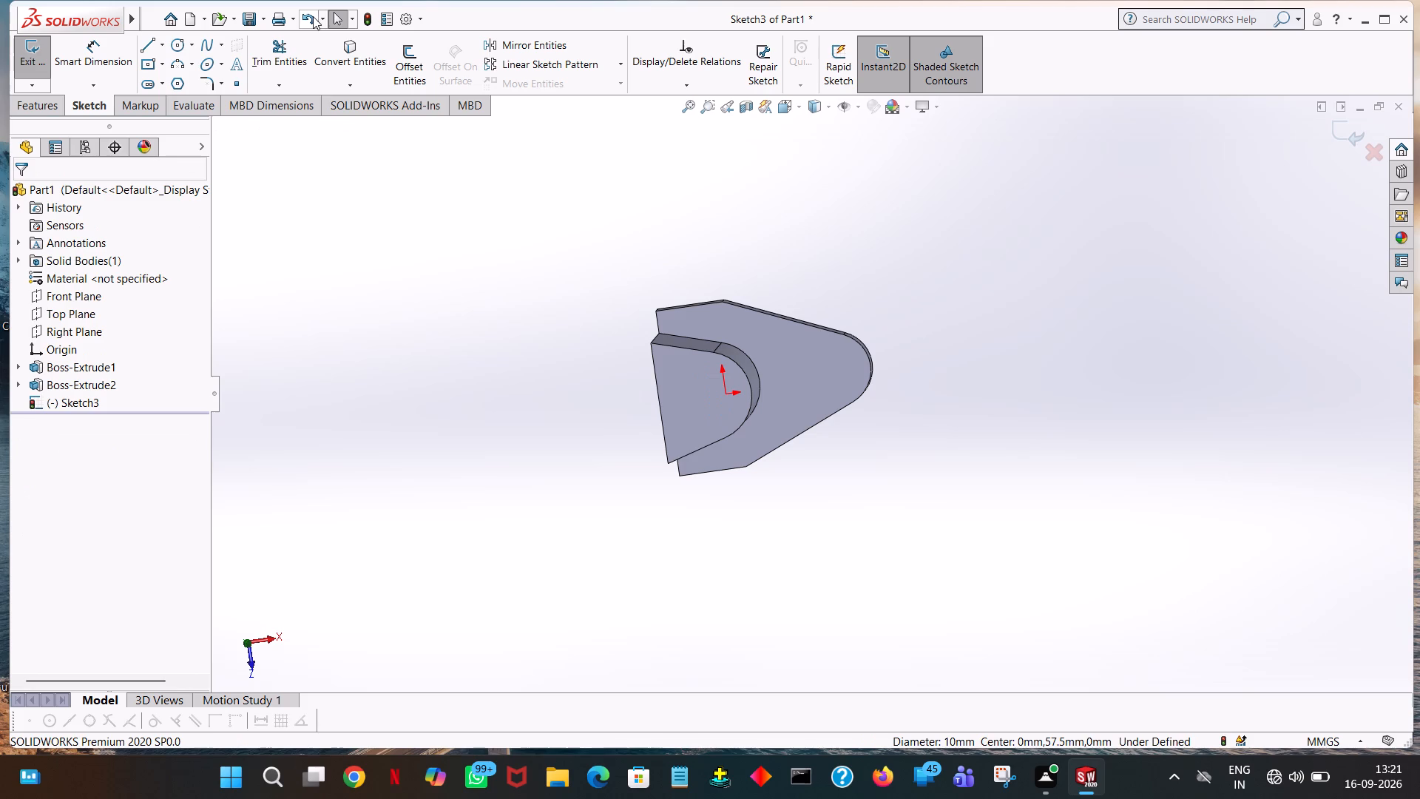
Sketch a circle of 10 mm radius on the tower's top face, centred at about X -6, Y 0 mm.
{"action": "key", "text": "space"}
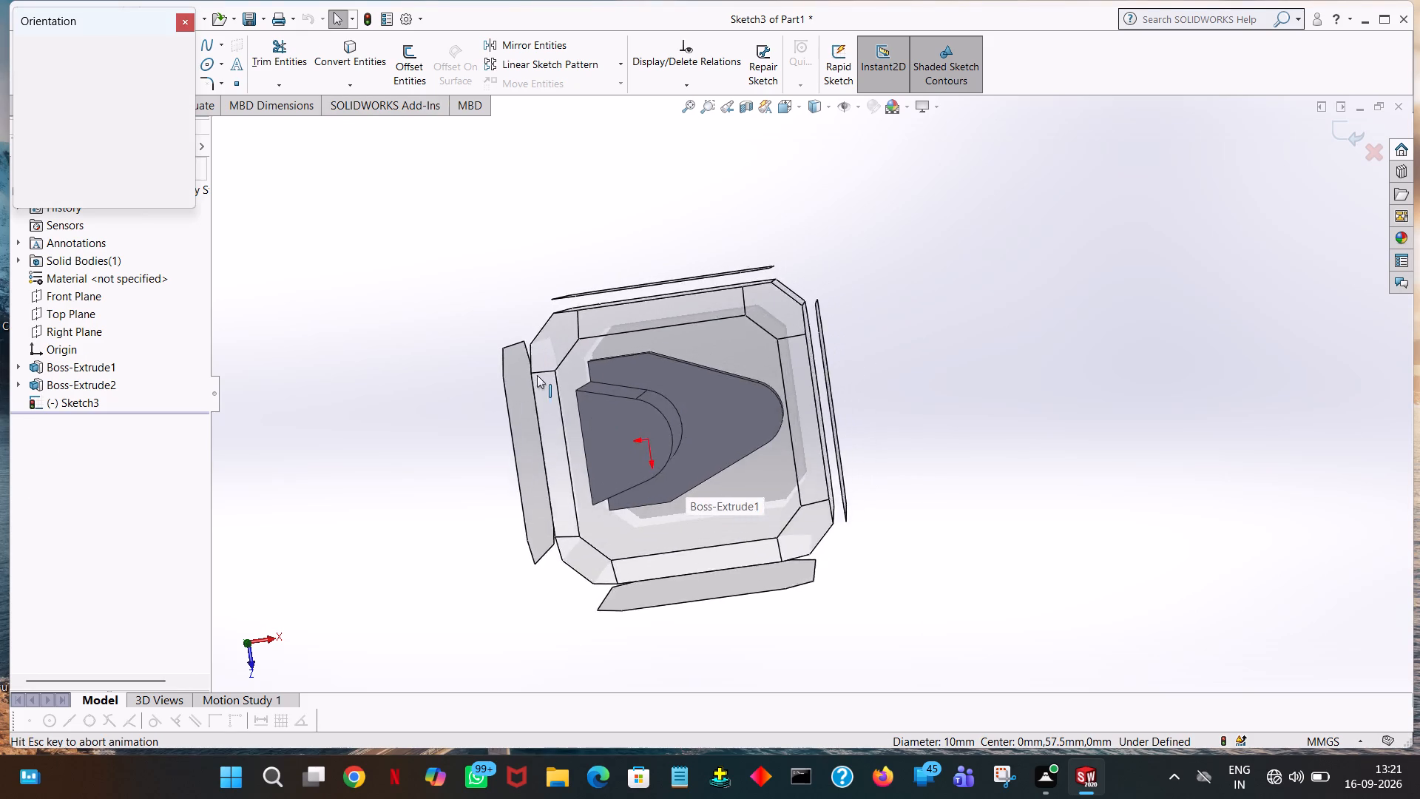
{"action": "left_click", "coordinate": [182, 112]}
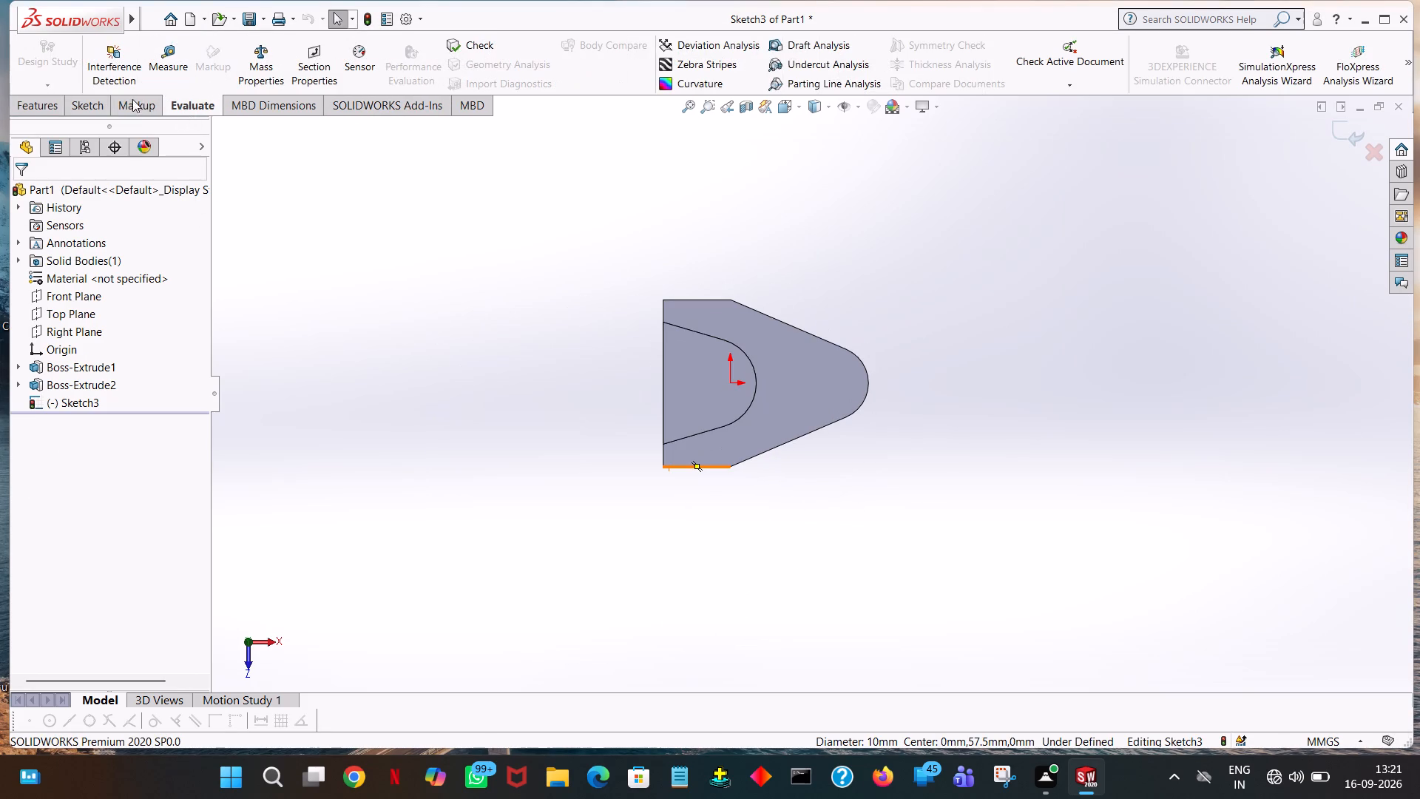
{"action": "left_click", "coordinate": [102, 101]}
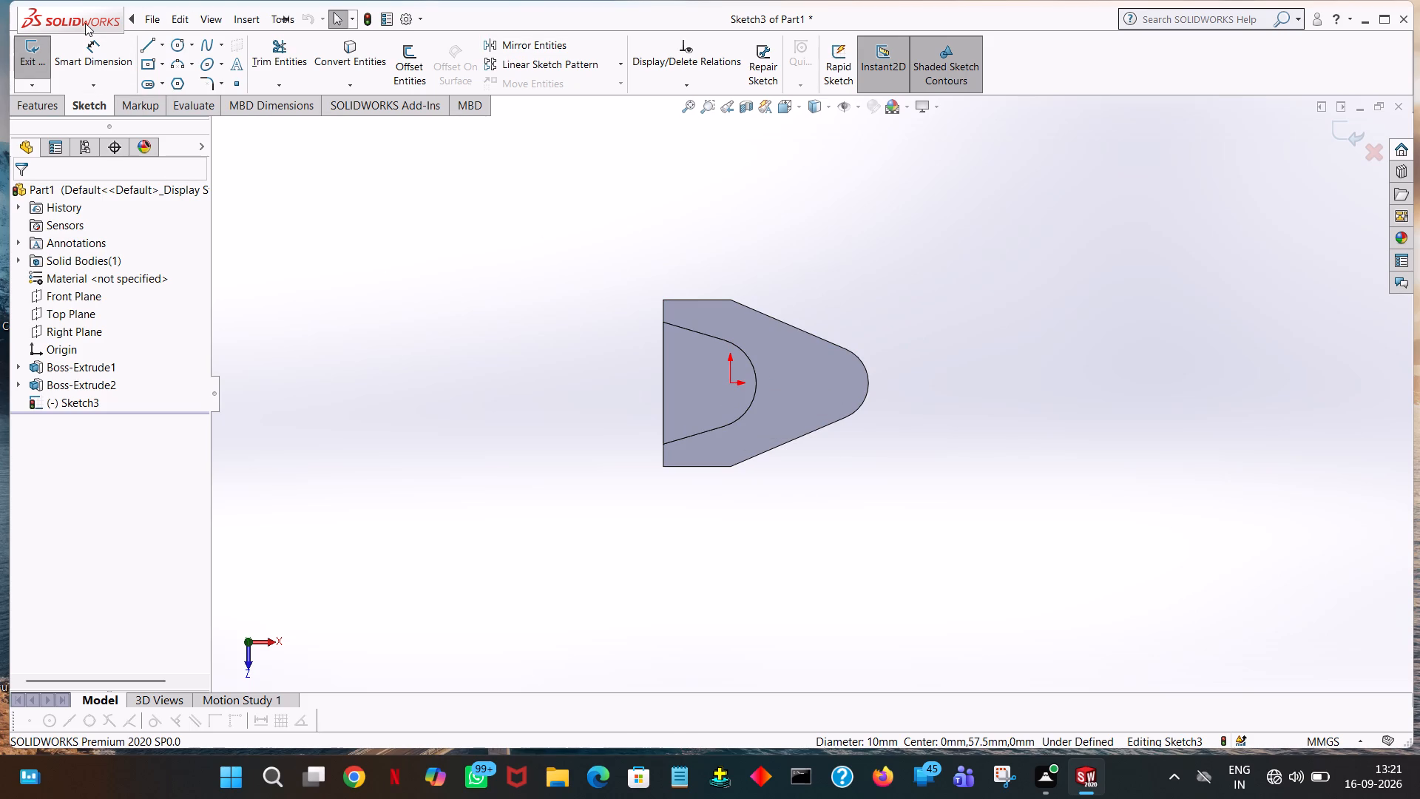
{"action": "left_click", "coordinate": [178, 38]}
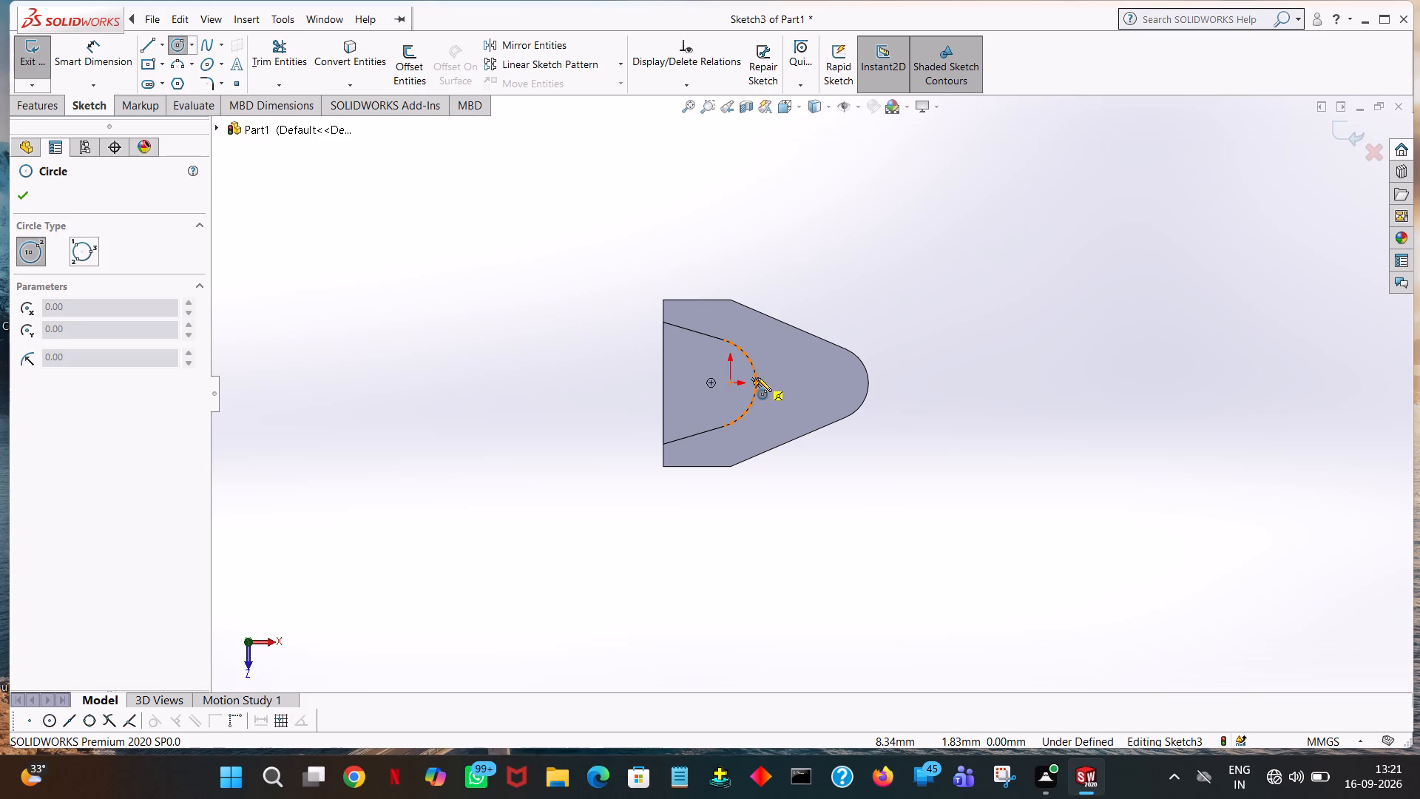
{"action": "left_click", "coordinate": [710, 382]}
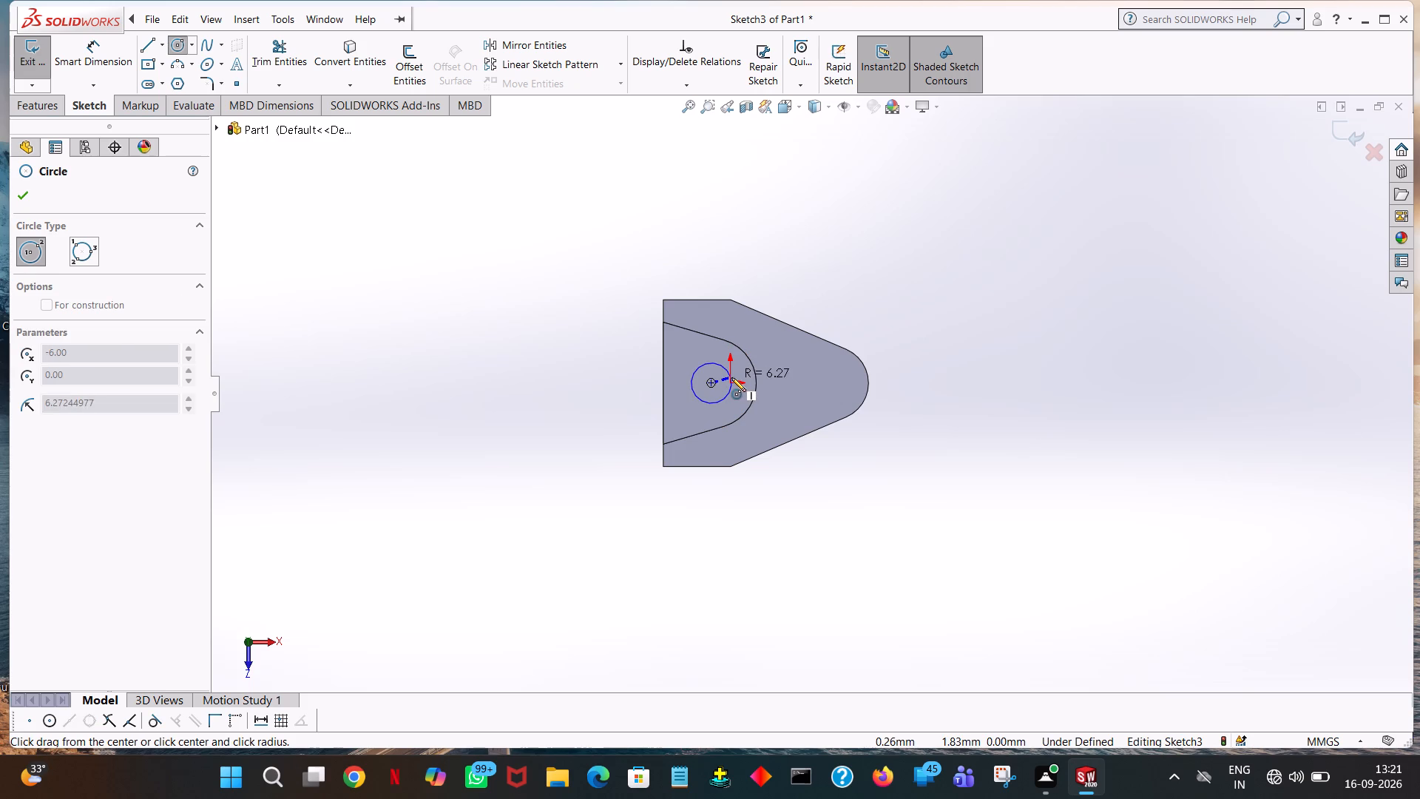
{"action": "left_click", "coordinate": [731, 377]}
{"action": "type", "text": "10"}
{"action": "key", "text": "Return"}
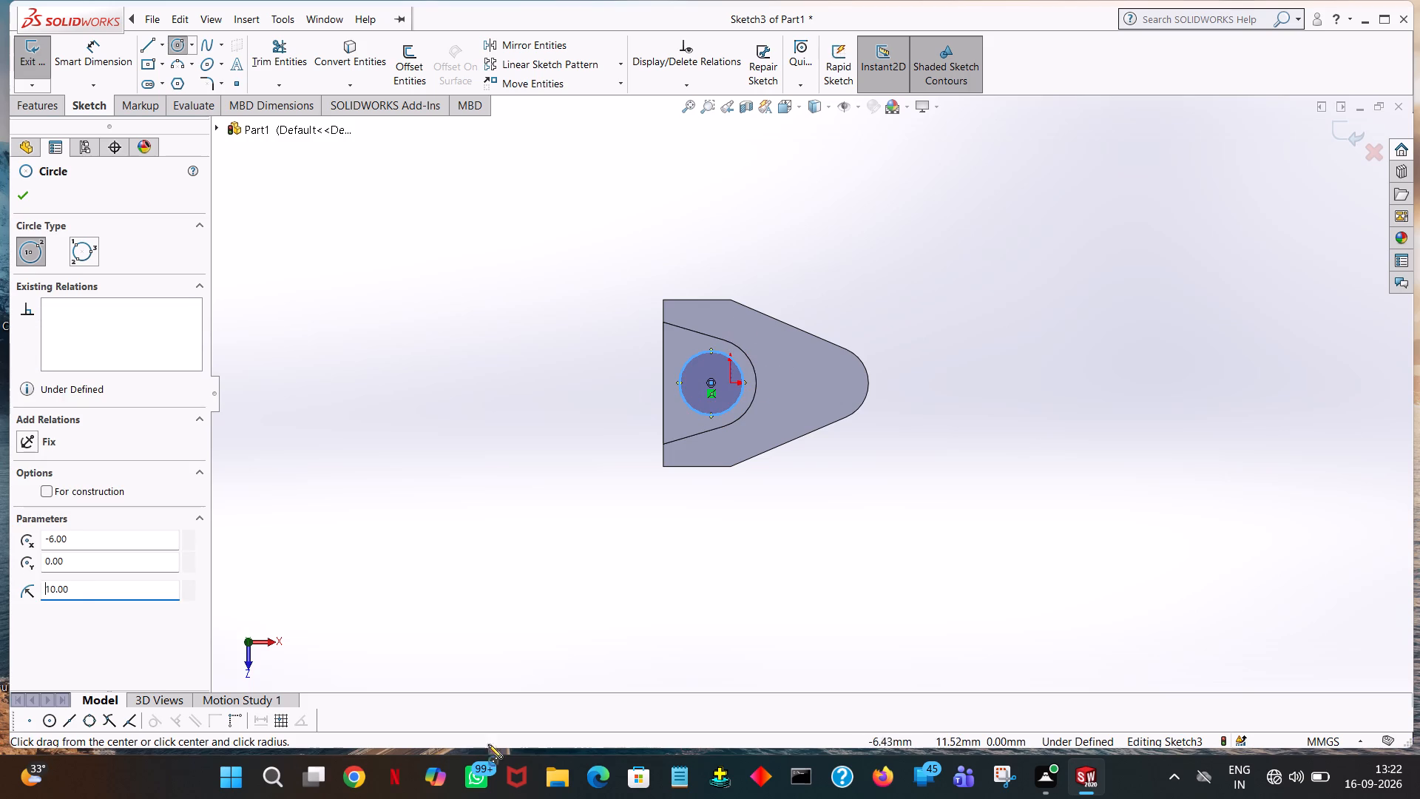
{"action": "left_click", "coordinate": [28, 199]}
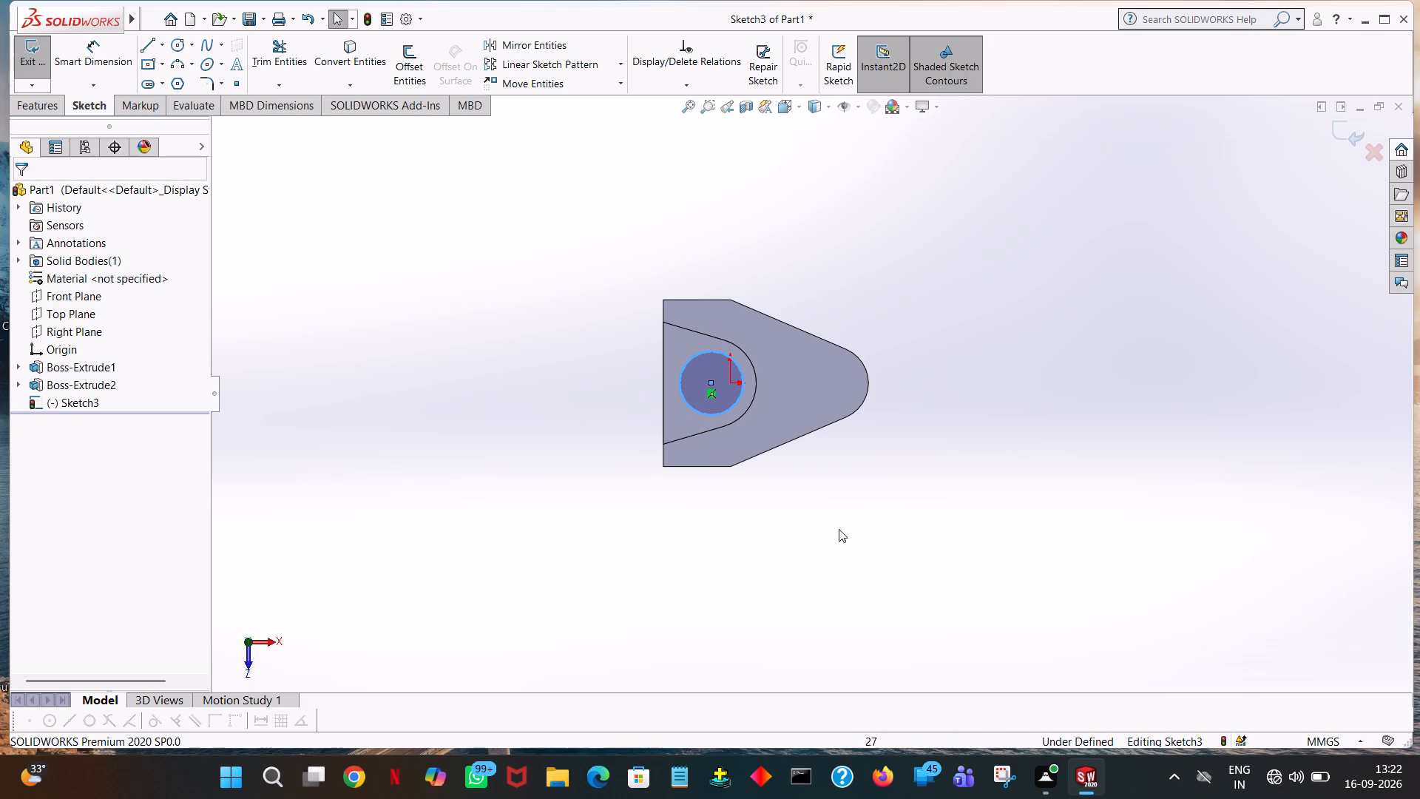
Cut the circle down through the tower as a blind Extruded Cut 47.5 mm deep.
{"action": "middle_click_drag", "start_coordinate": [887, 530], "coordinate": [891, 229]}
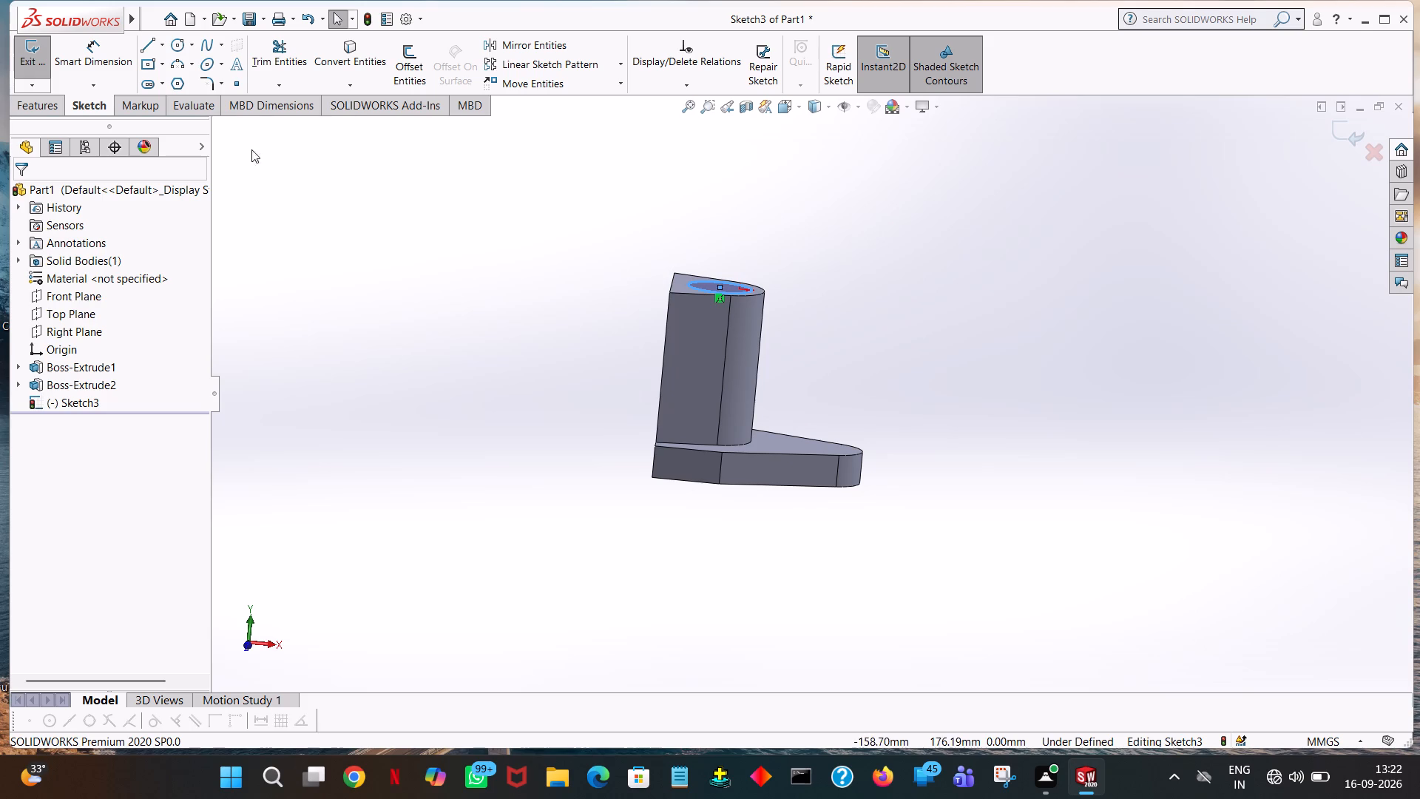
{"action": "left_click", "coordinate": [50, 108]}
{"action": "left_click", "coordinate": [254, 65]}
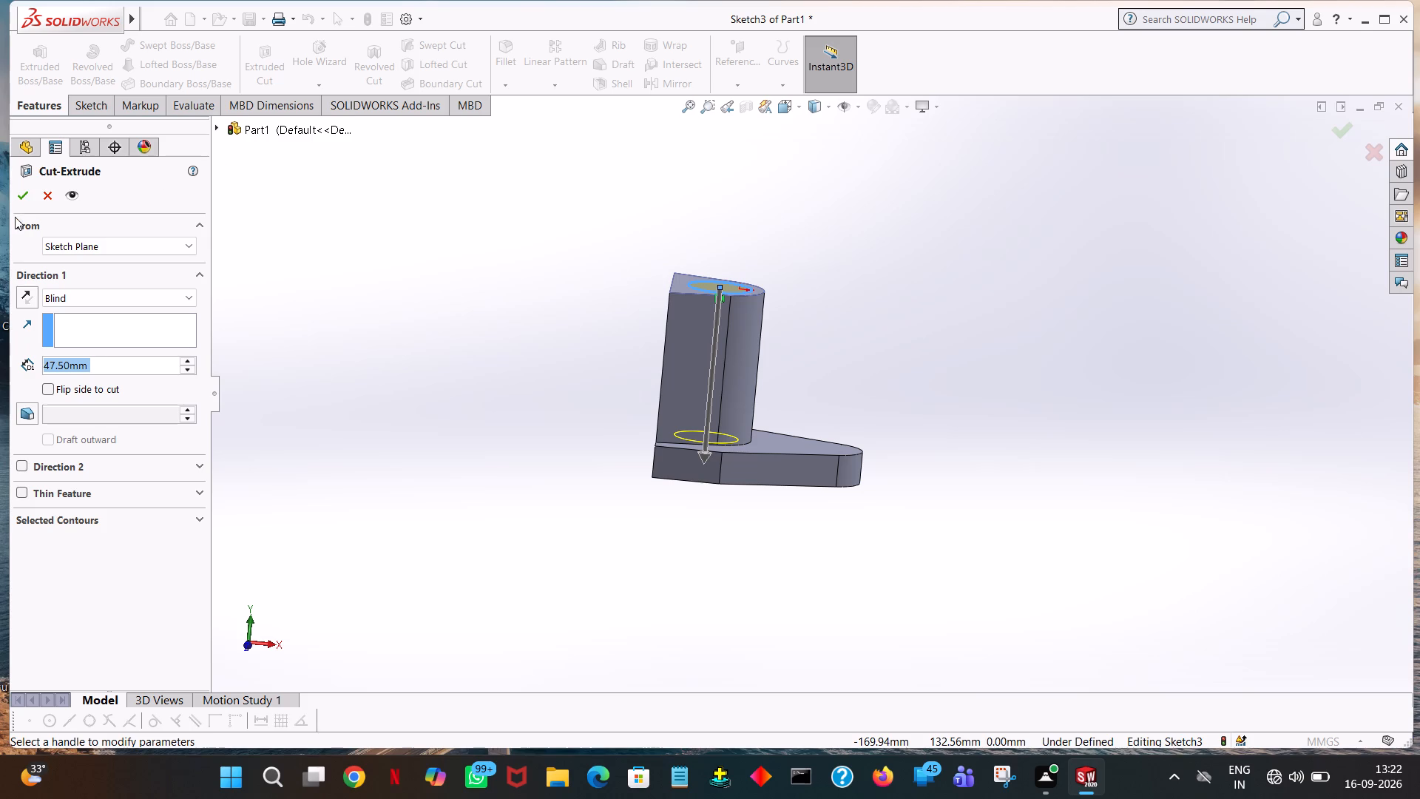
{"action": "left_click", "coordinate": [23, 195]}
Examine the hole in the tower's top face from several angles, including its circular edge and the underside of the base.
{"action": "left_click", "coordinate": [1032, 271]}
{"action": "middle_click_drag", "start_coordinate": [1032, 272], "coordinate": [1033, 286]}
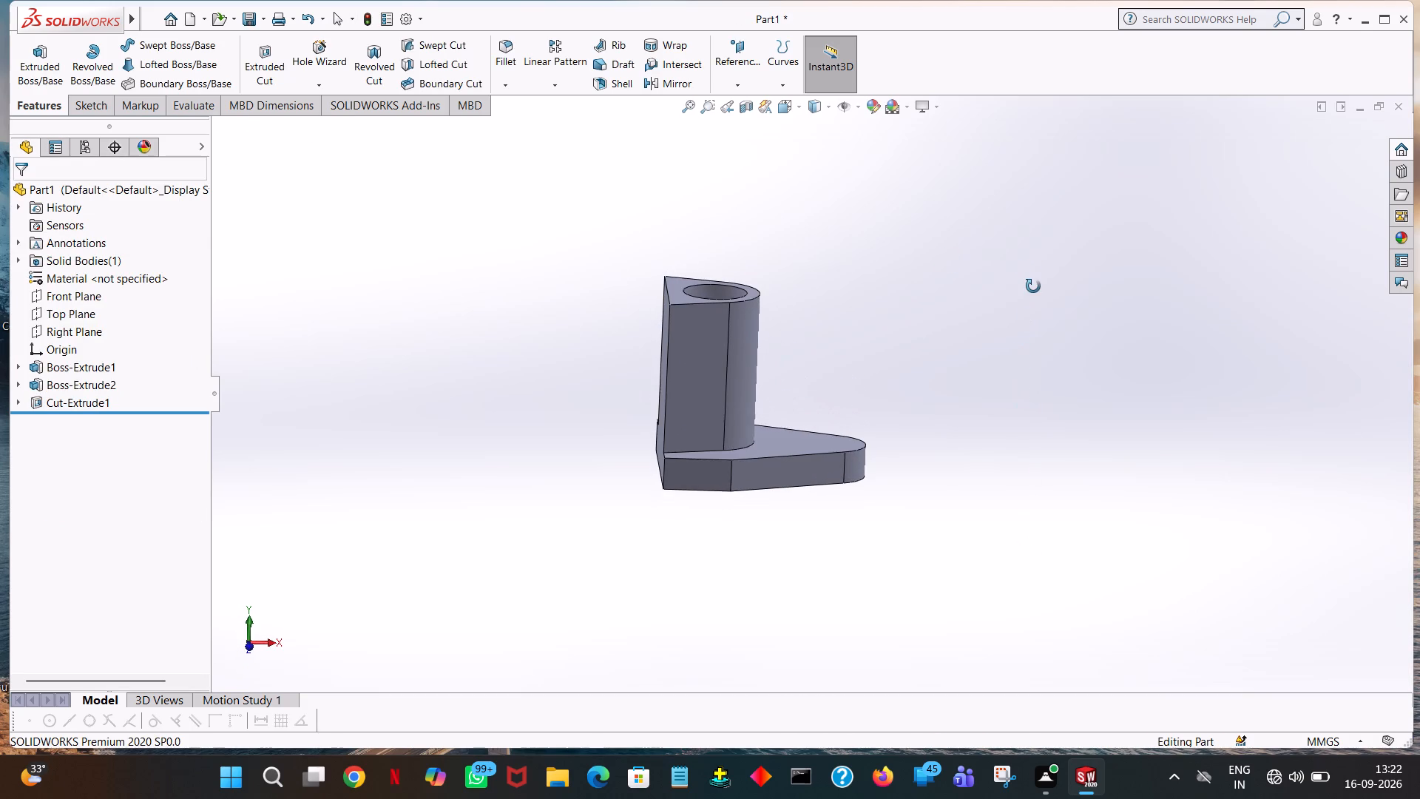
{"action": "middle_click_drag", "start_coordinate": [1033, 286], "coordinate": [1034, 285]}
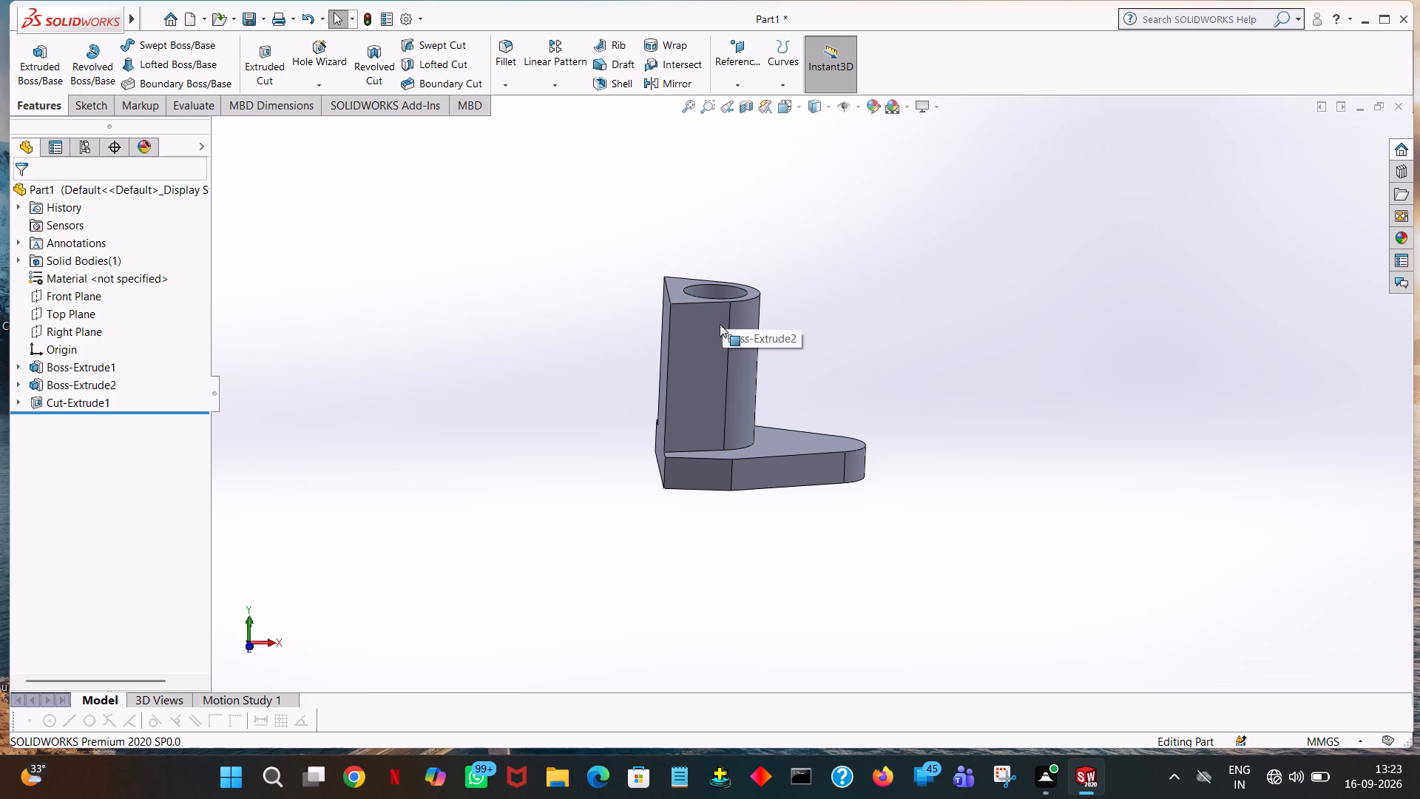
{"action": "middle_click_drag", "start_coordinate": [725, 335], "coordinate": [726, 388]}
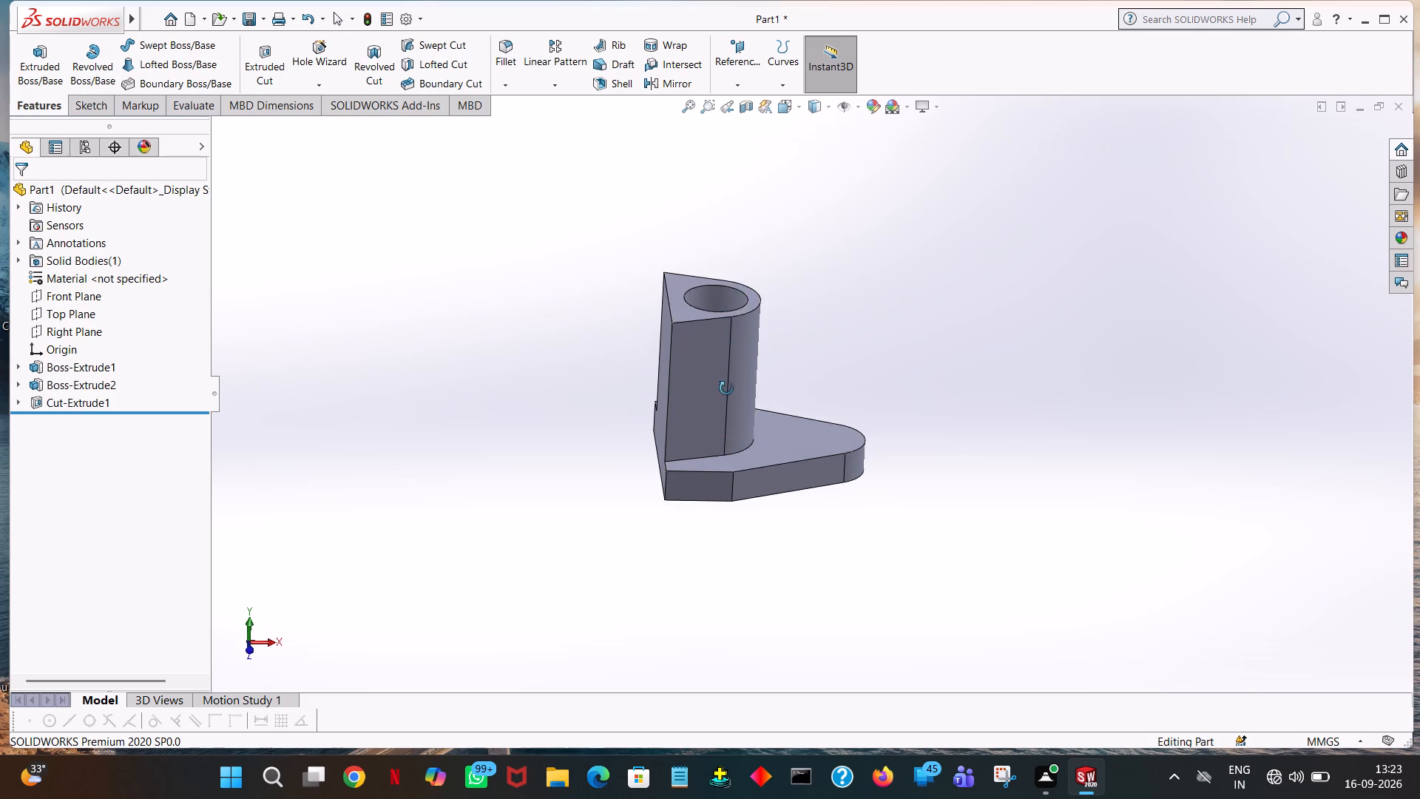
{"action": "middle_click_drag", "start_coordinate": [726, 388], "coordinate": [723, 557]}
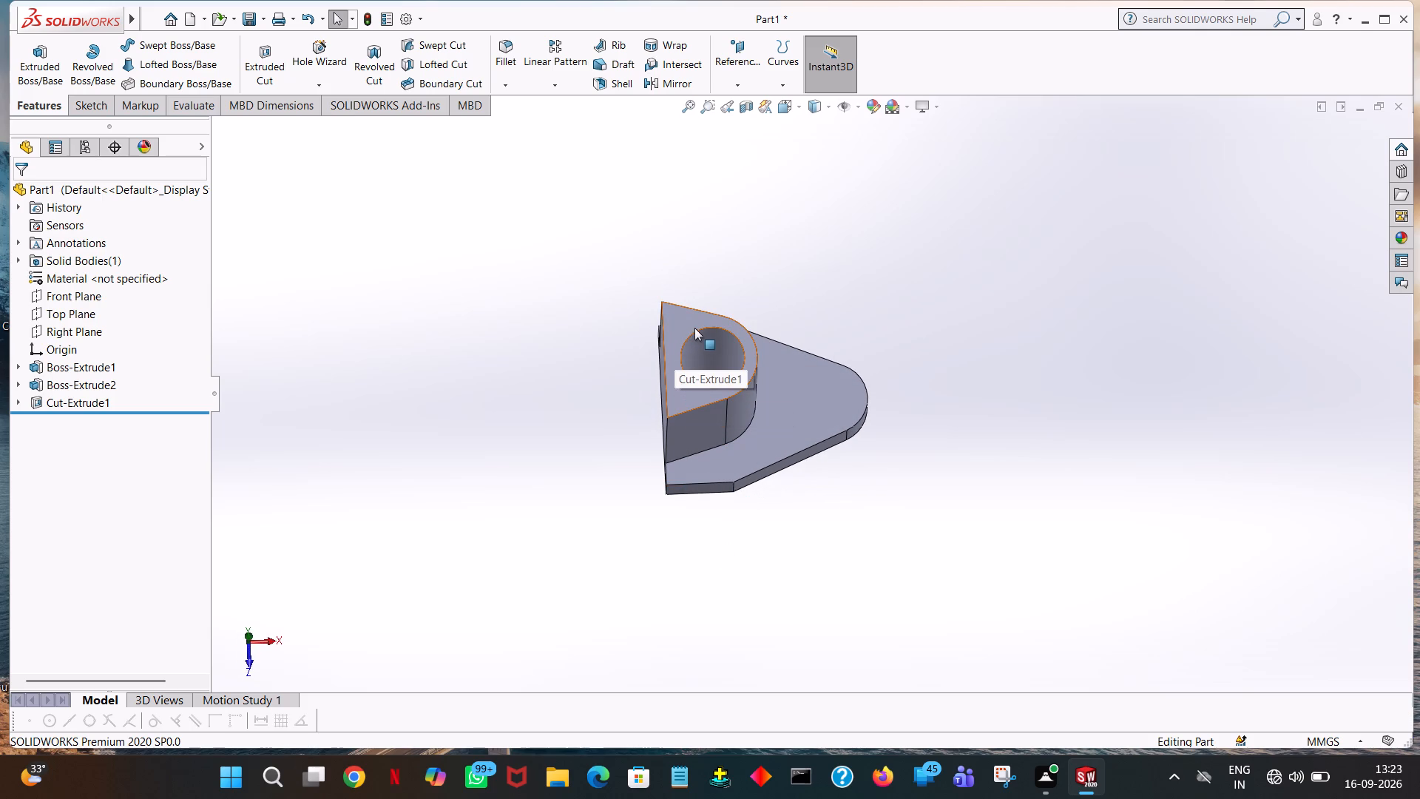
{"action": "left_click", "coordinate": [718, 326]}
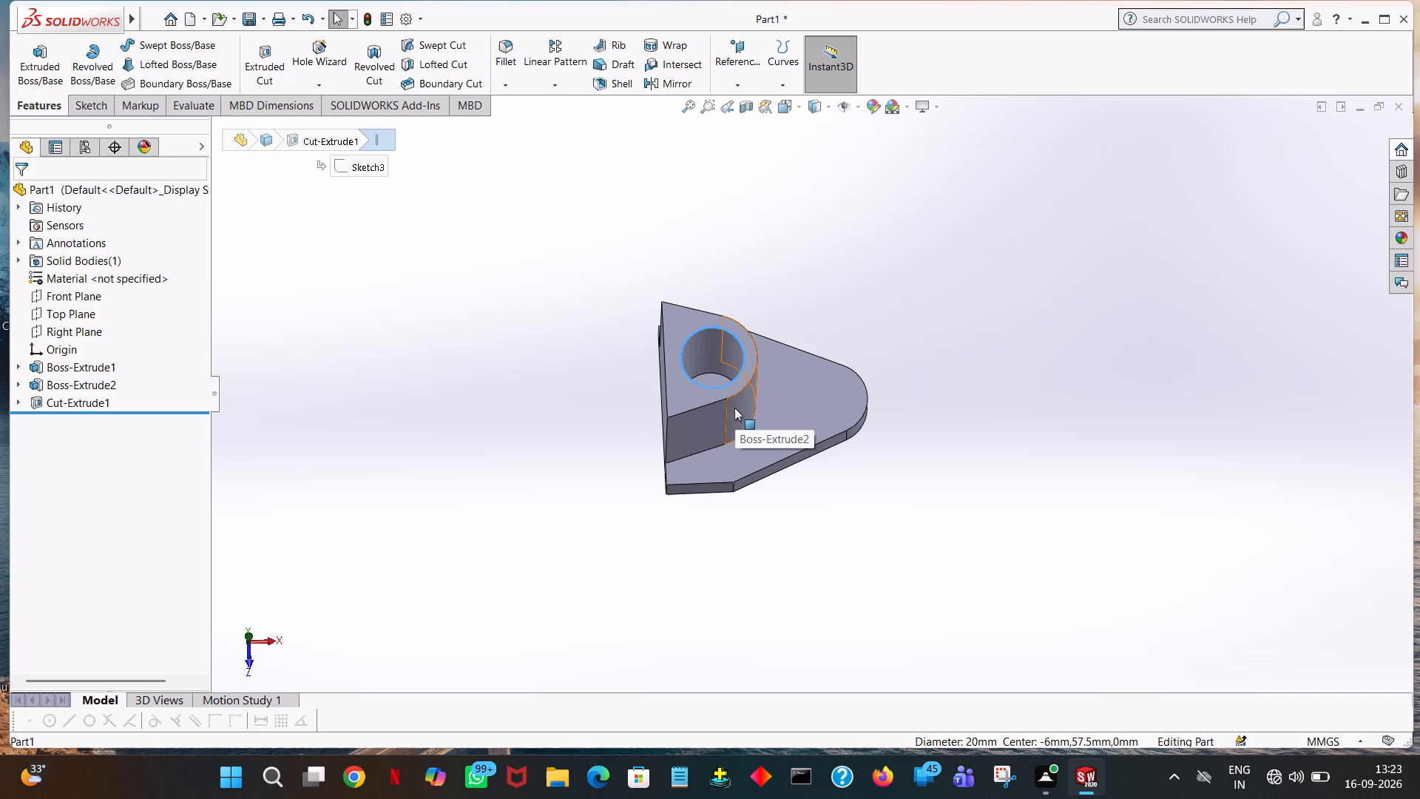
{"action": "middle_click_drag", "start_coordinate": [772, 499], "coordinate": [728, 198]}
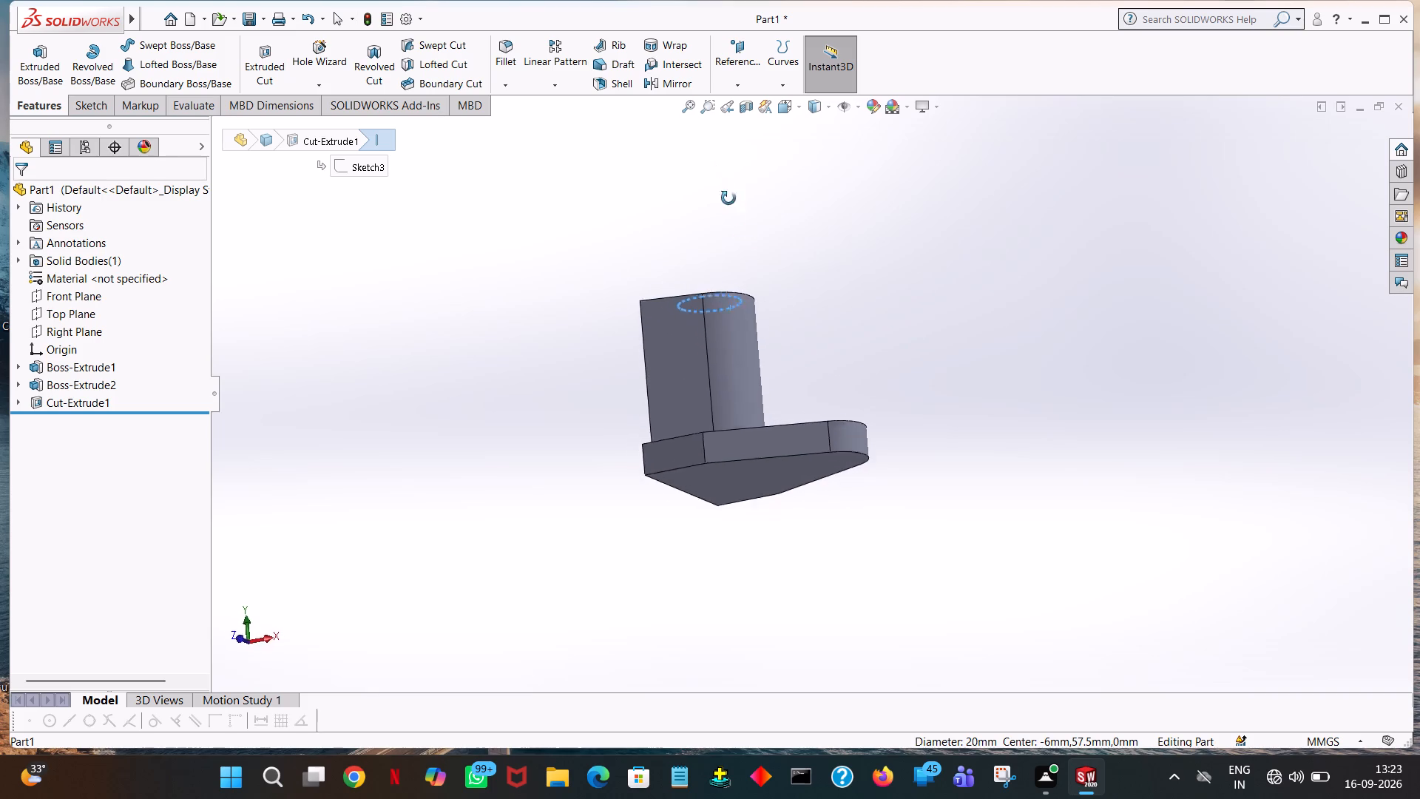
{"action": "middle_click_drag", "start_coordinate": [728, 198], "coordinate": [763, 267]}
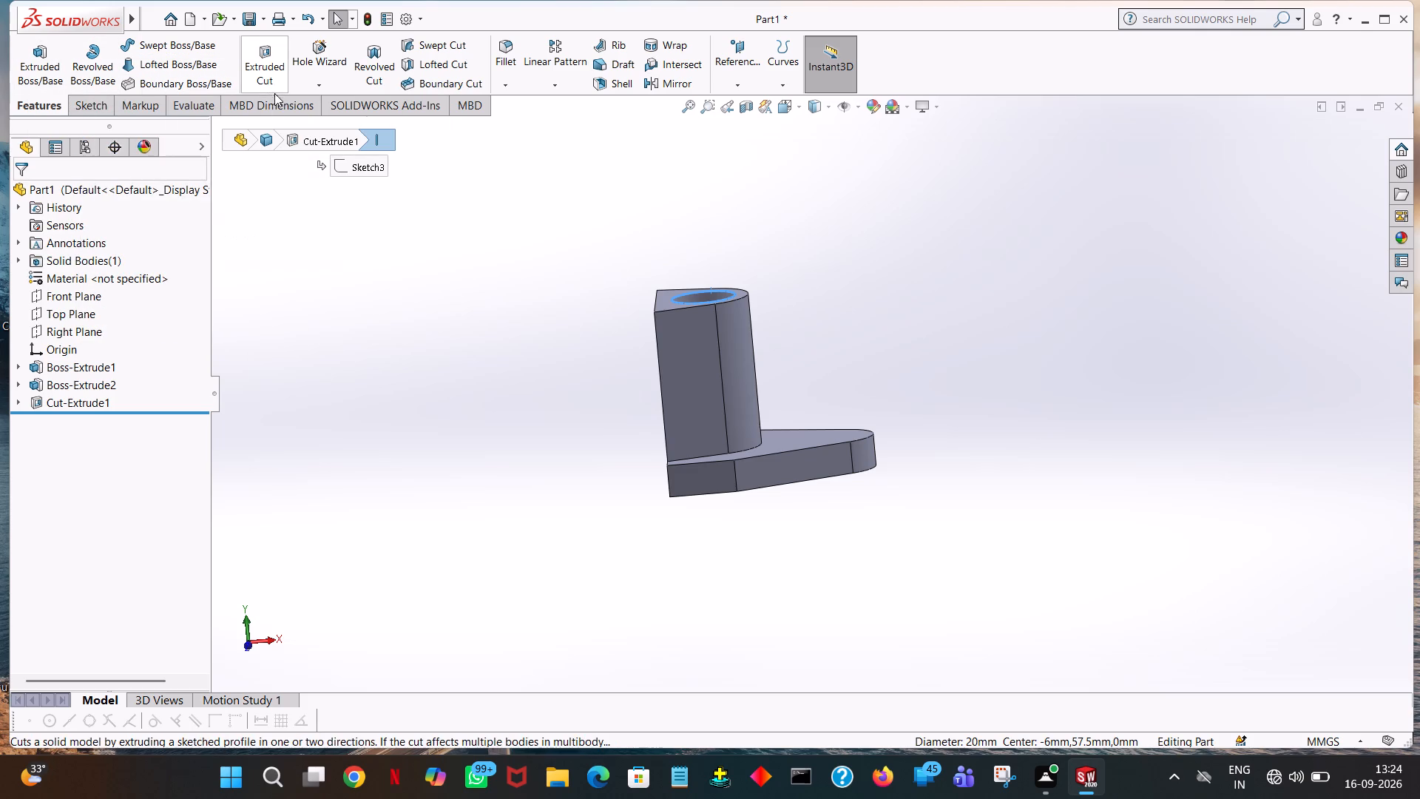
Start an Extruded Cut sketch on the tower's flat side face adjoining the rounded end and view it face-on.
{"action": "left_click", "coordinate": [270, 67]}
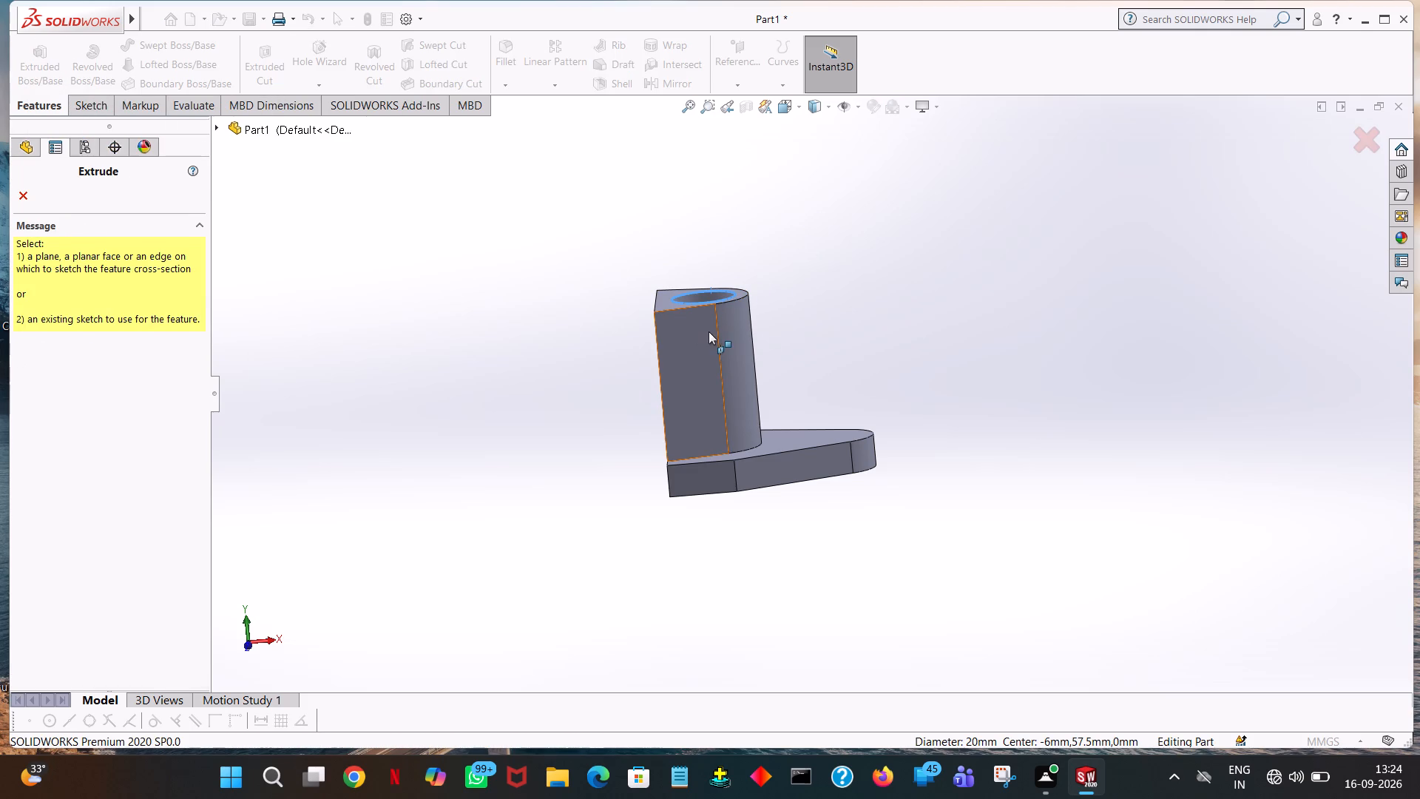
{"action": "left_click", "coordinate": [709, 331]}
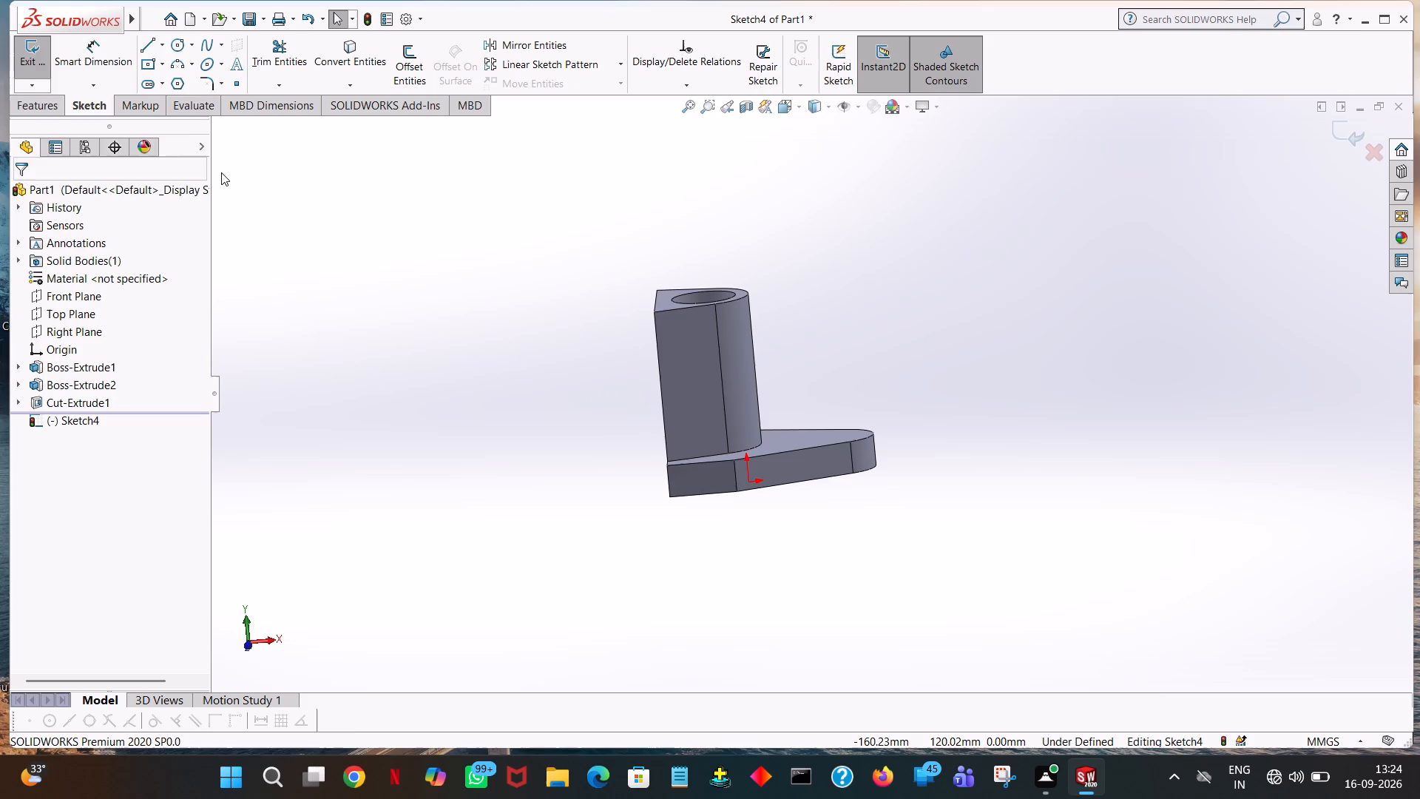
{"action": "key", "text": "space"}
{"action": "left_click", "coordinate": [186, 107]}
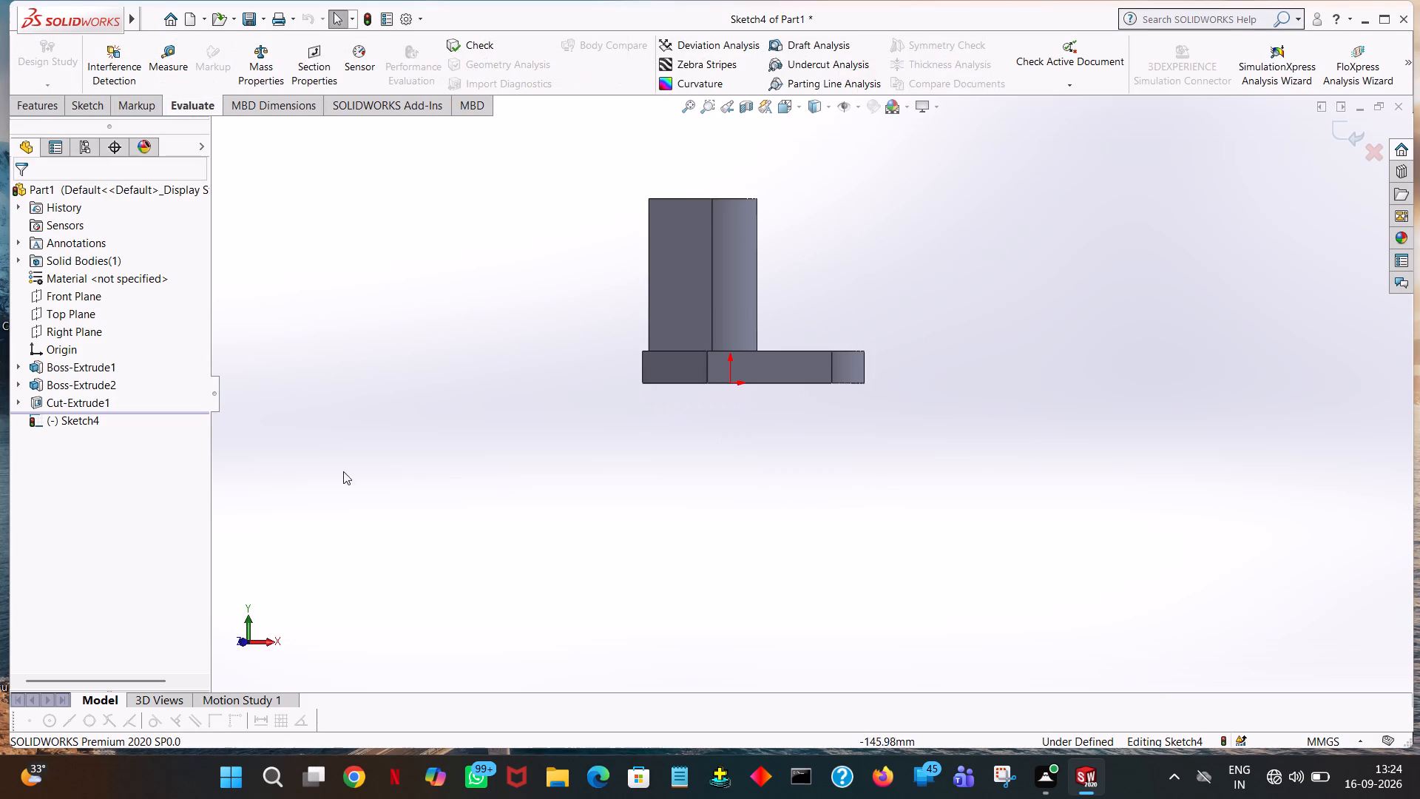
{"action": "middle_click_drag", "start_coordinate": [630, 385], "coordinate": [624, 559], "text": "ctrl"}
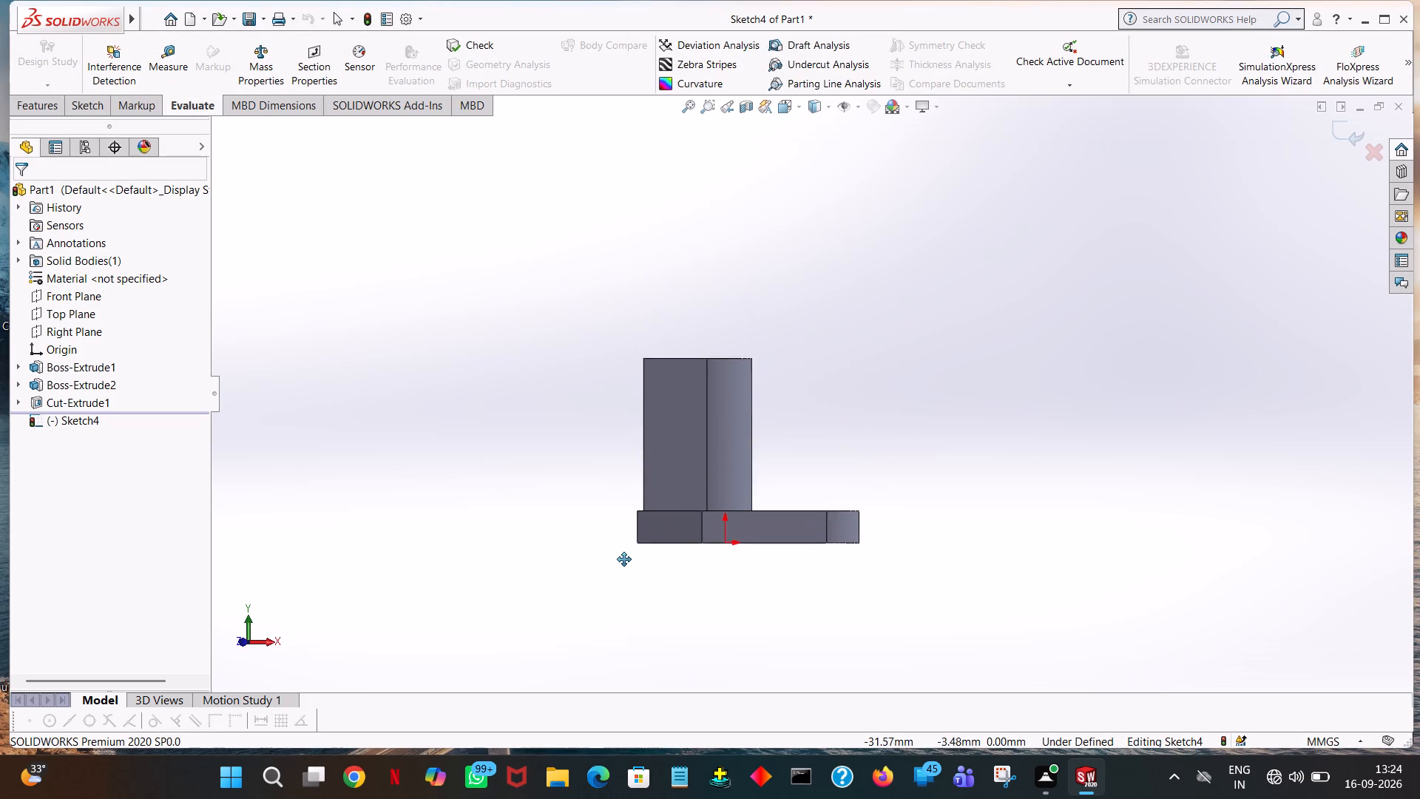
{"action": "middle_click_drag", "start_coordinate": [624, 559], "coordinate": [623, 589], "text": "ctrl"}
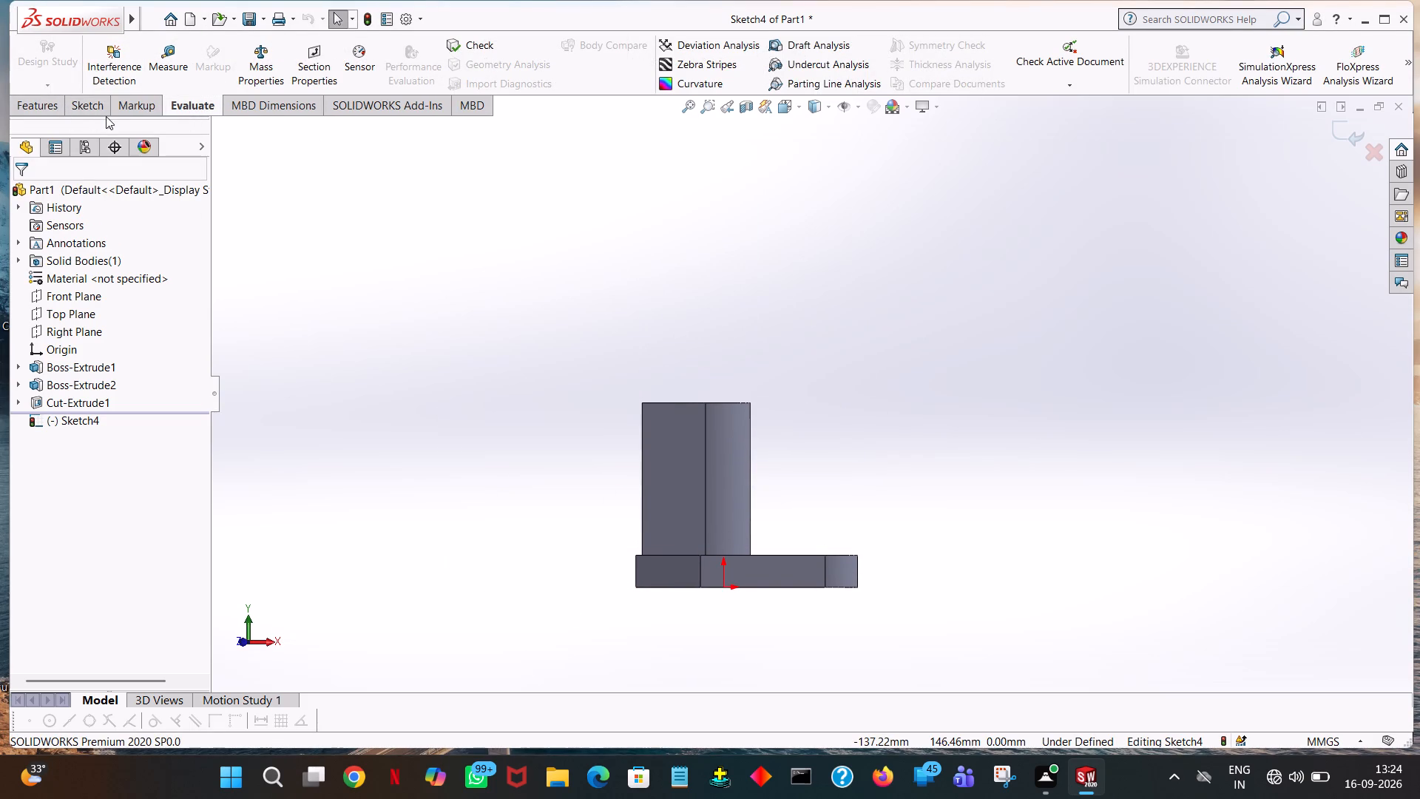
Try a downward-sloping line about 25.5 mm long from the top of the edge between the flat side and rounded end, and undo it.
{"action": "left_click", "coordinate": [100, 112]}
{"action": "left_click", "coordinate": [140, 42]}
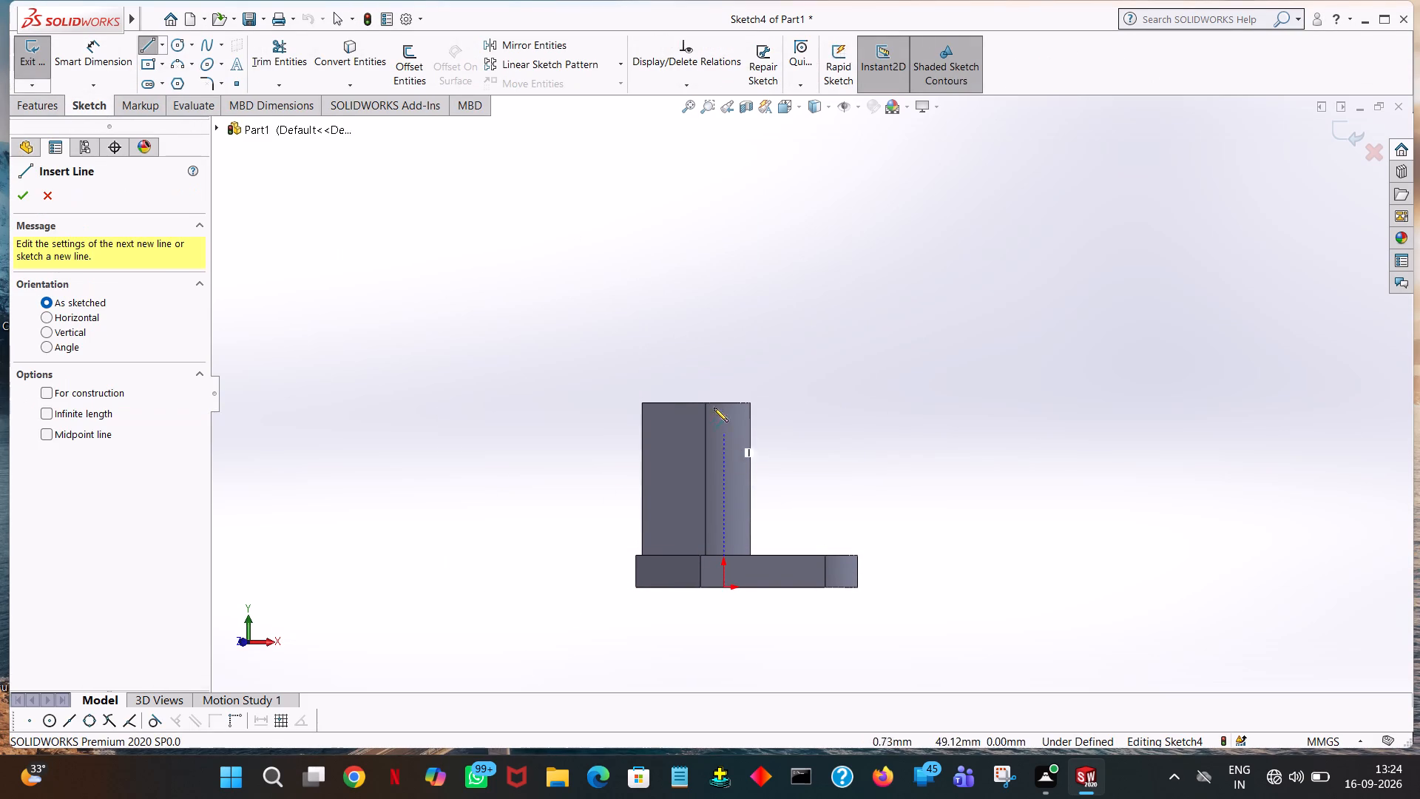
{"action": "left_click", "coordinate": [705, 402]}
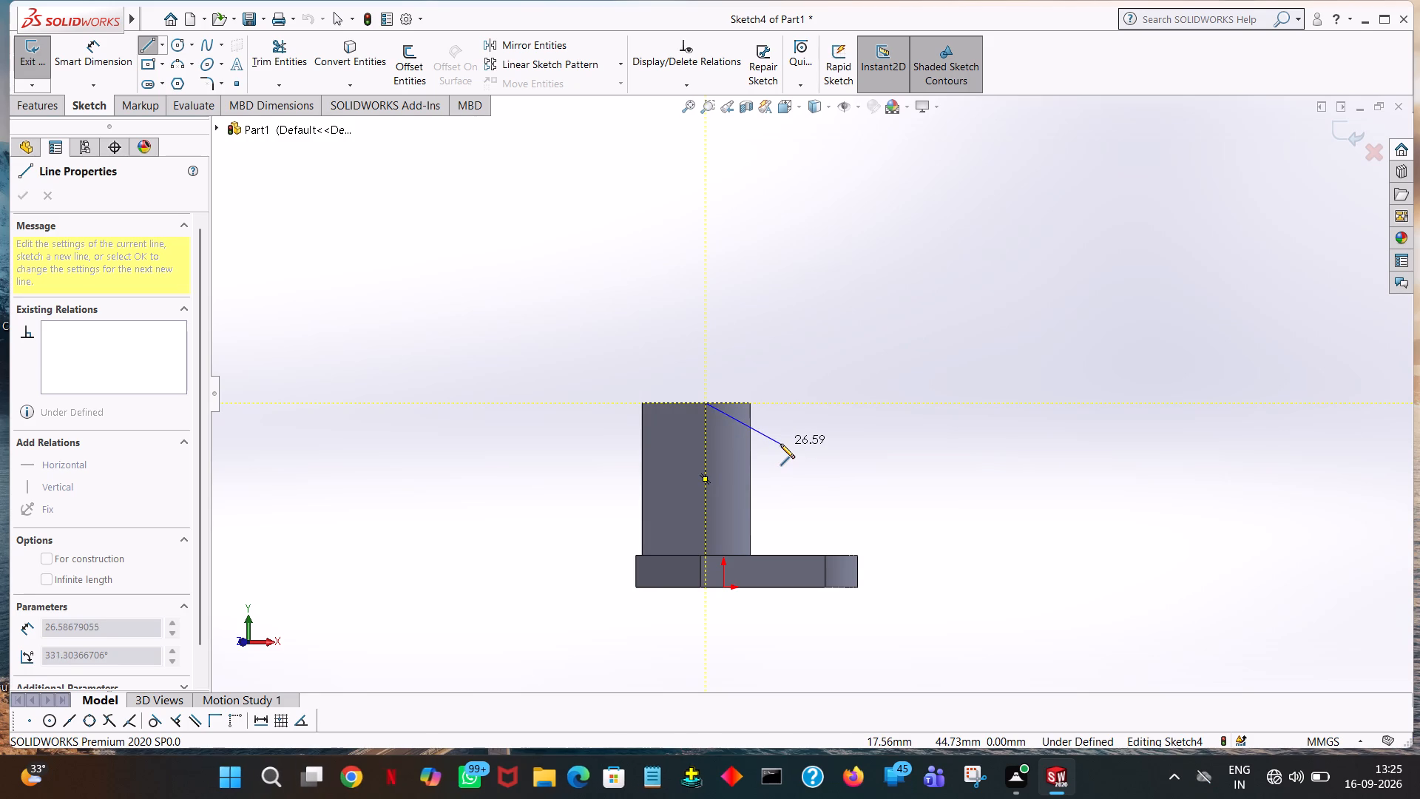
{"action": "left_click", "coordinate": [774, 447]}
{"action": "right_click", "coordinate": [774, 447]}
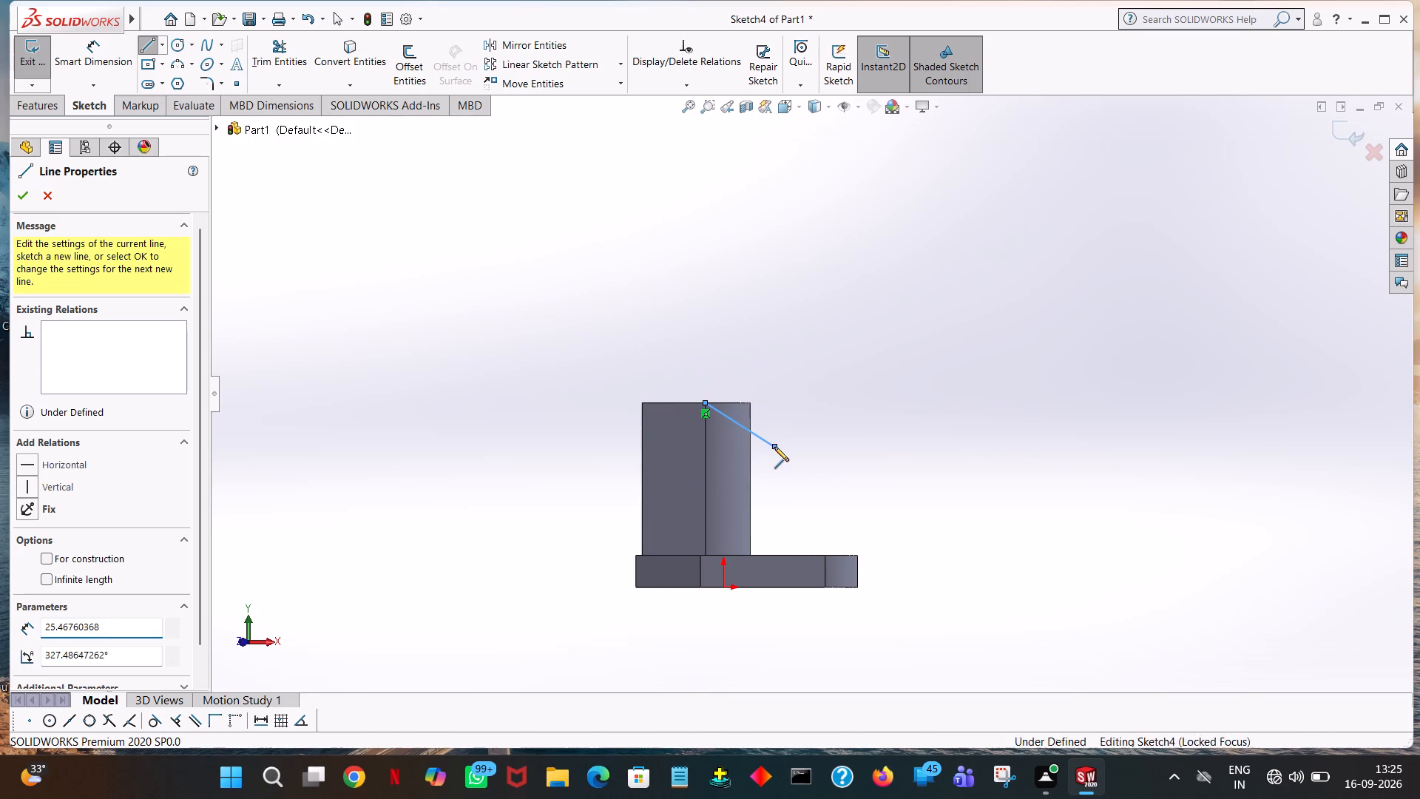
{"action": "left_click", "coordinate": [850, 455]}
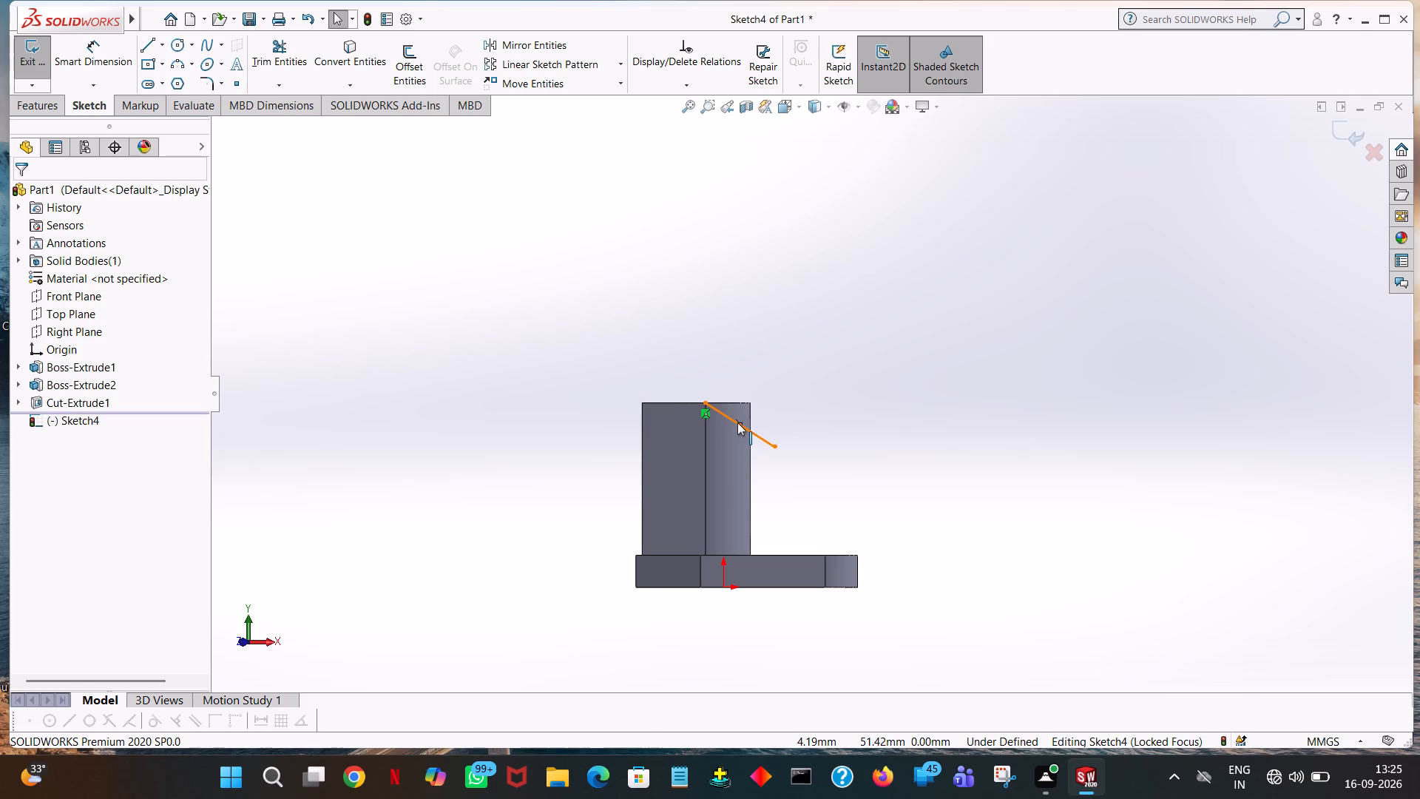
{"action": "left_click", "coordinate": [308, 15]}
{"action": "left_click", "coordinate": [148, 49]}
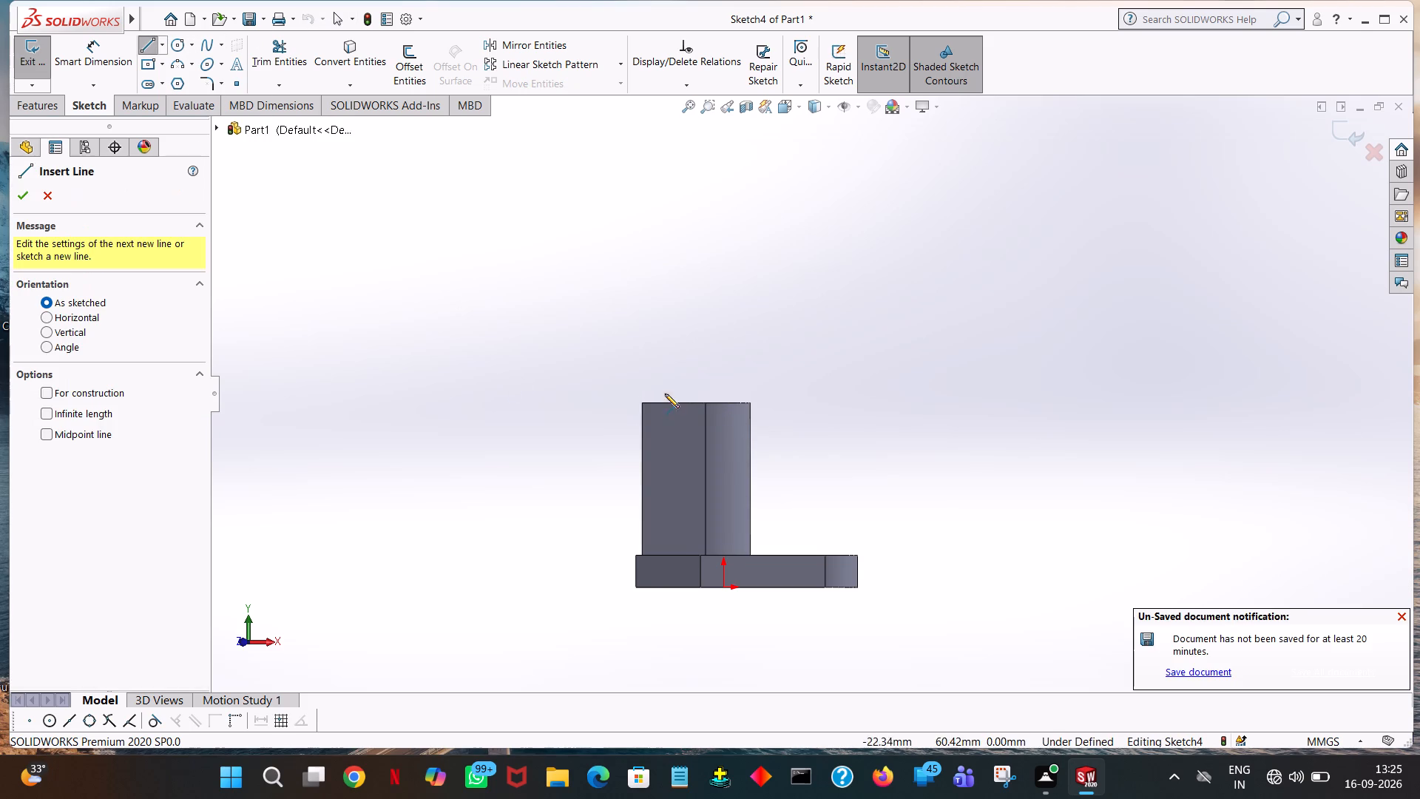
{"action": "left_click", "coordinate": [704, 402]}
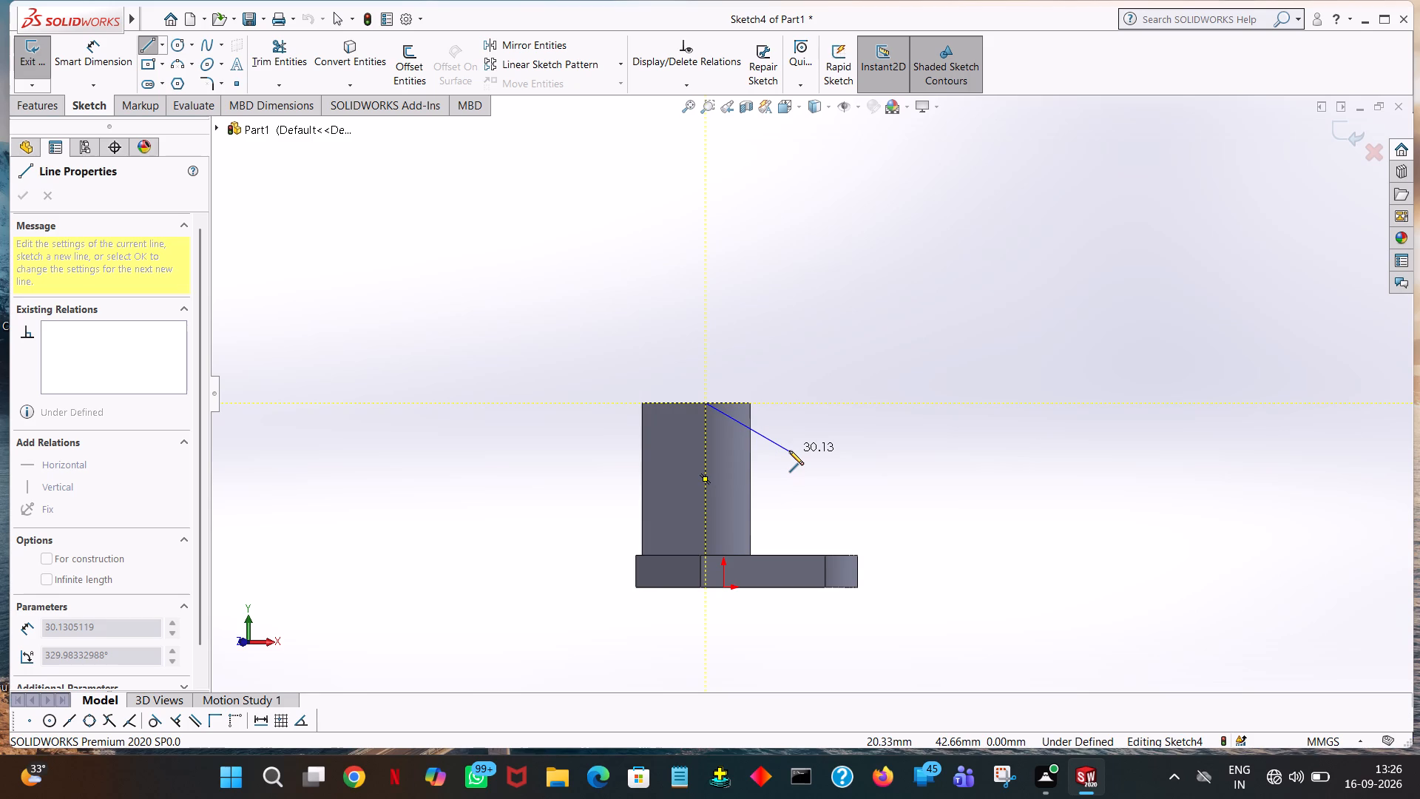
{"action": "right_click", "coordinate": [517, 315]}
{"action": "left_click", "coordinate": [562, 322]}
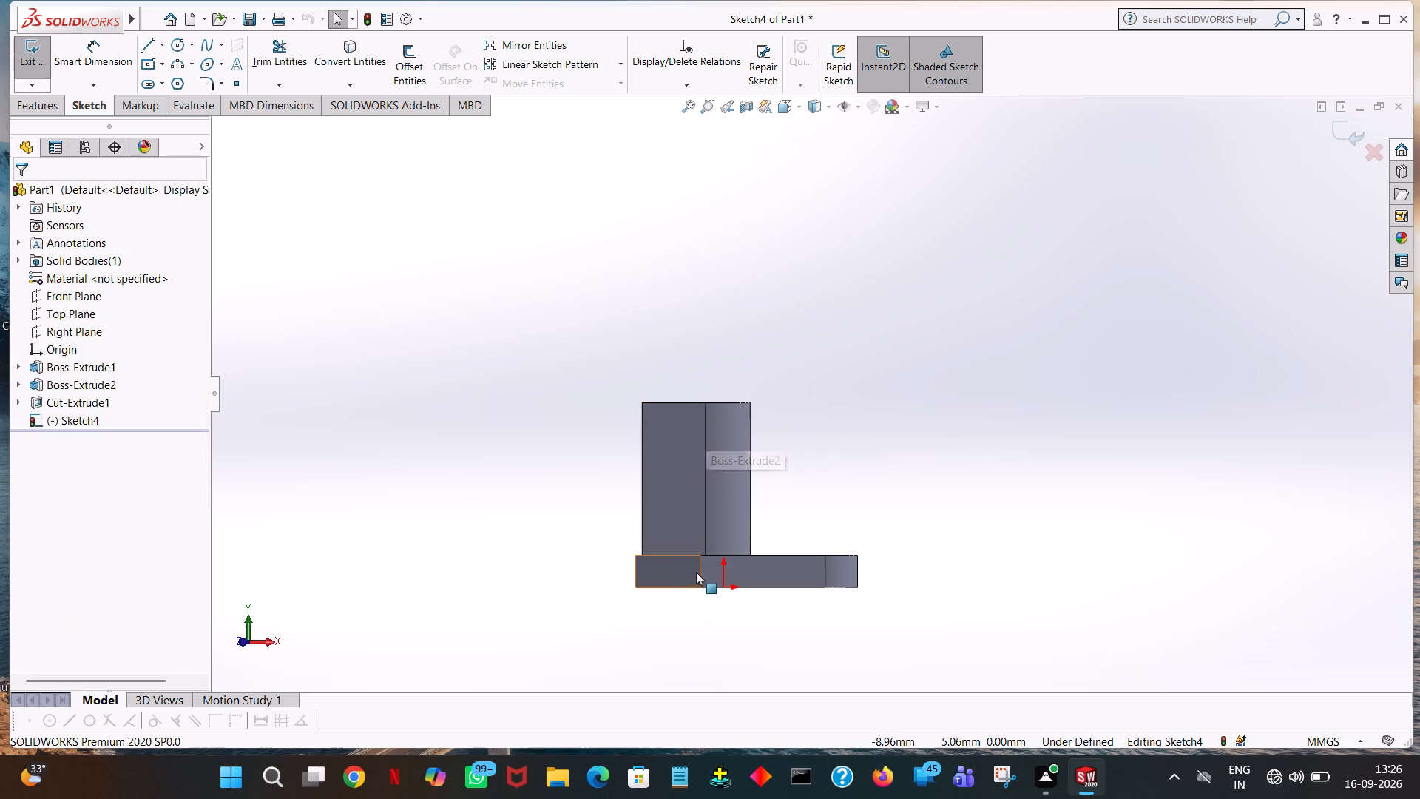
Examine the tower from several angles, including its hole's inner wall and the vertical edge between the flat side and rounded end.
{"action": "middle_click_drag", "start_coordinate": [739, 445], "coordinate": [717, 594]}
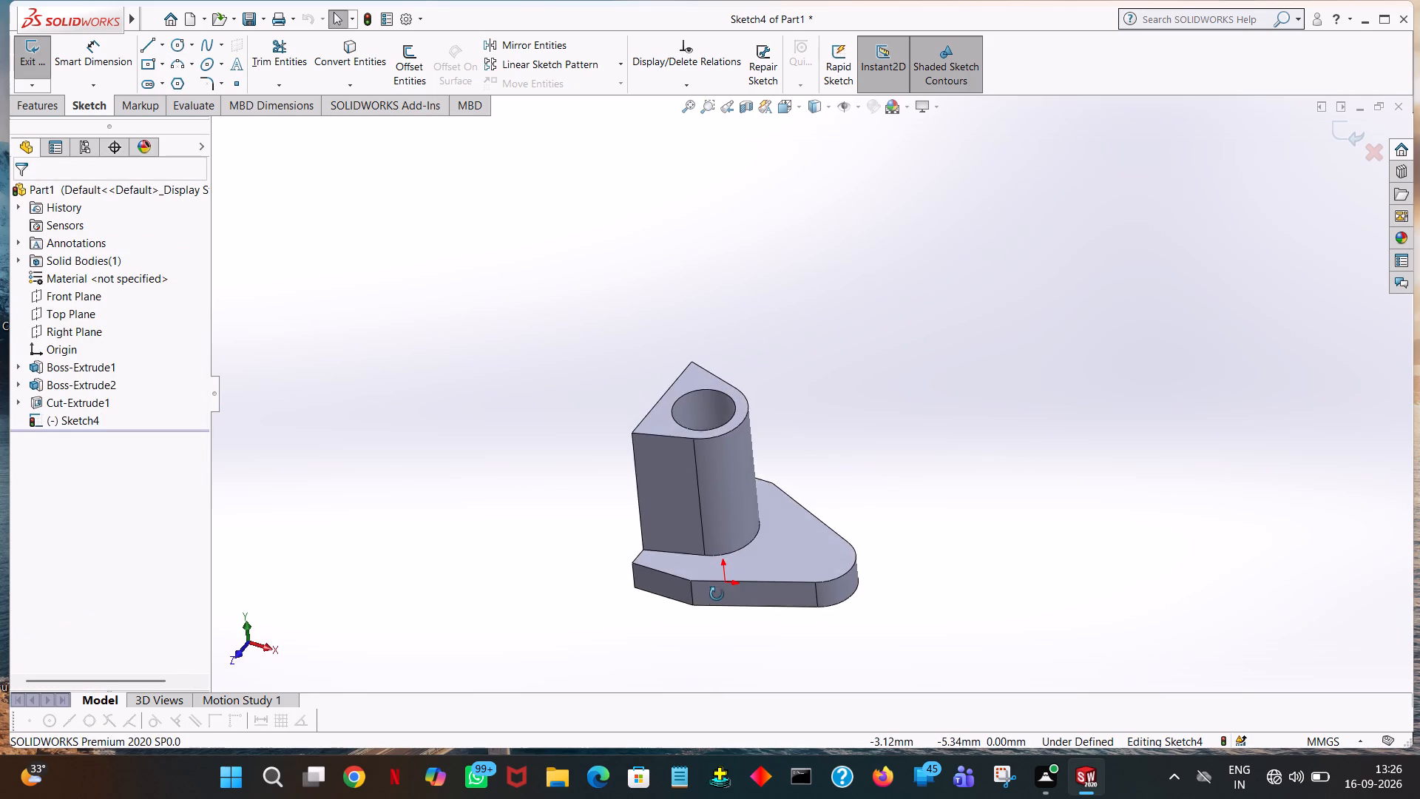
{"action": "middle_click_drag", "start_coordinate": [717, 594], "coordinate": [777, 519]}
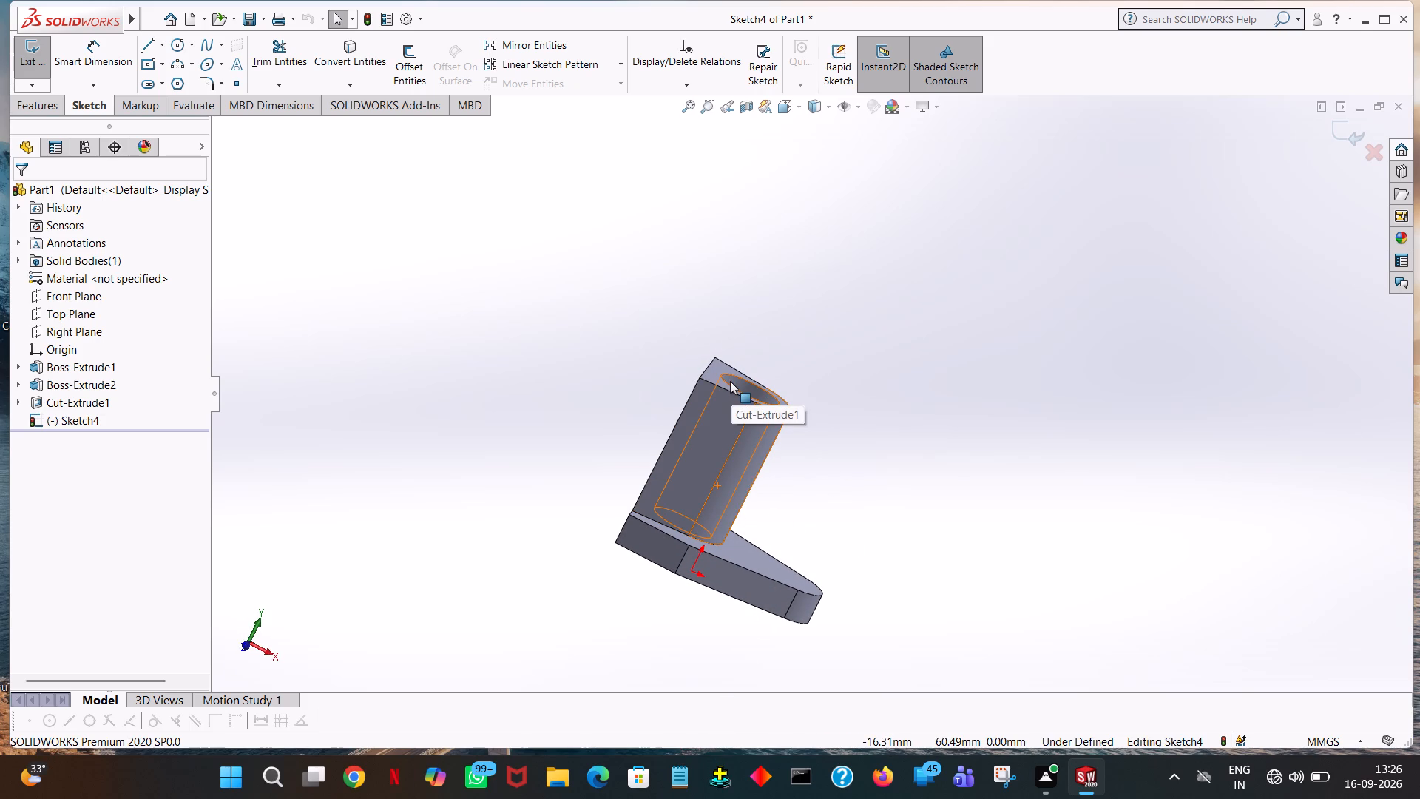
{"action": "middle_click_drag", "start_coordinate": [730, 382], "coordinate": [1007, 681]}
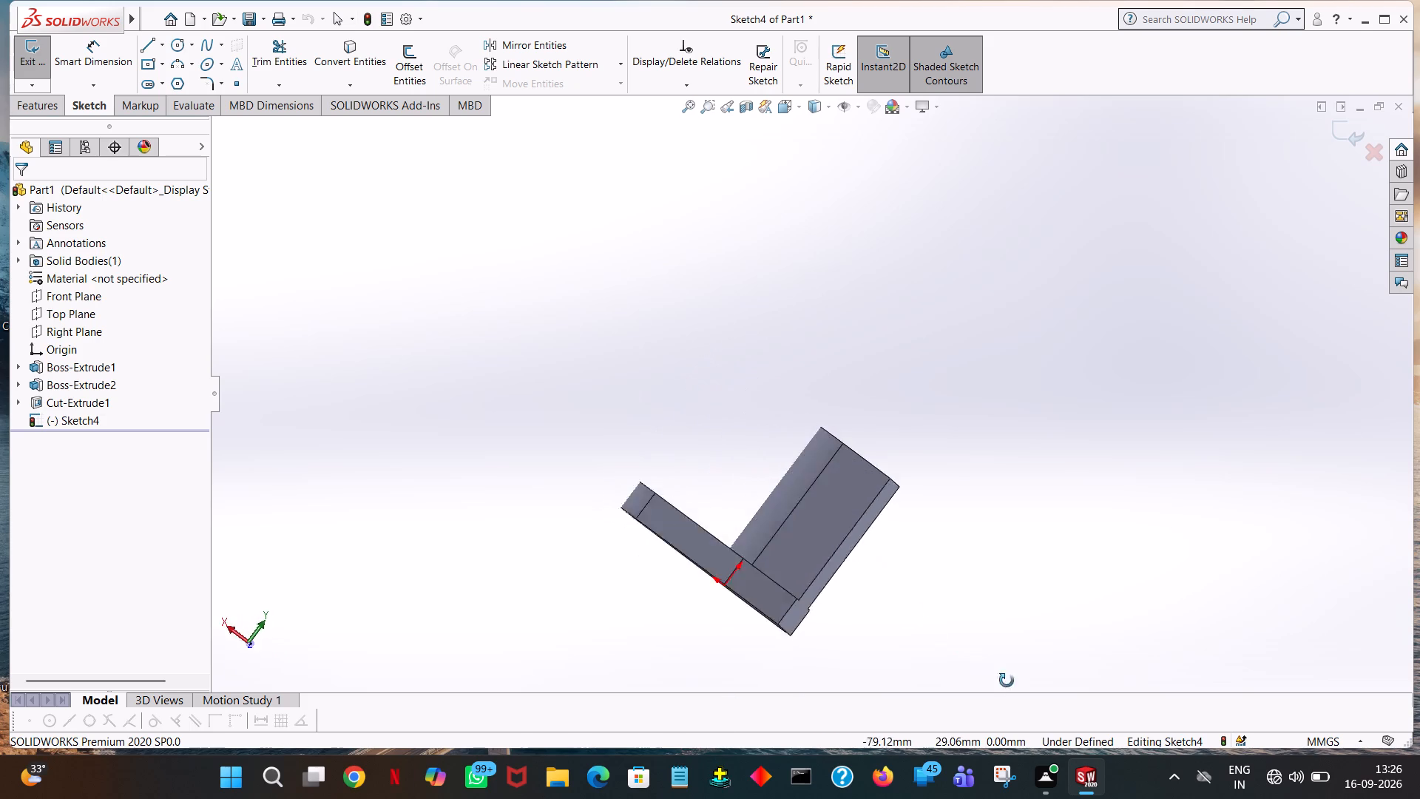
{"action": "middle_click_drag", "start_coordinate": [1007, 681], "coordinate": [1021, 786]}
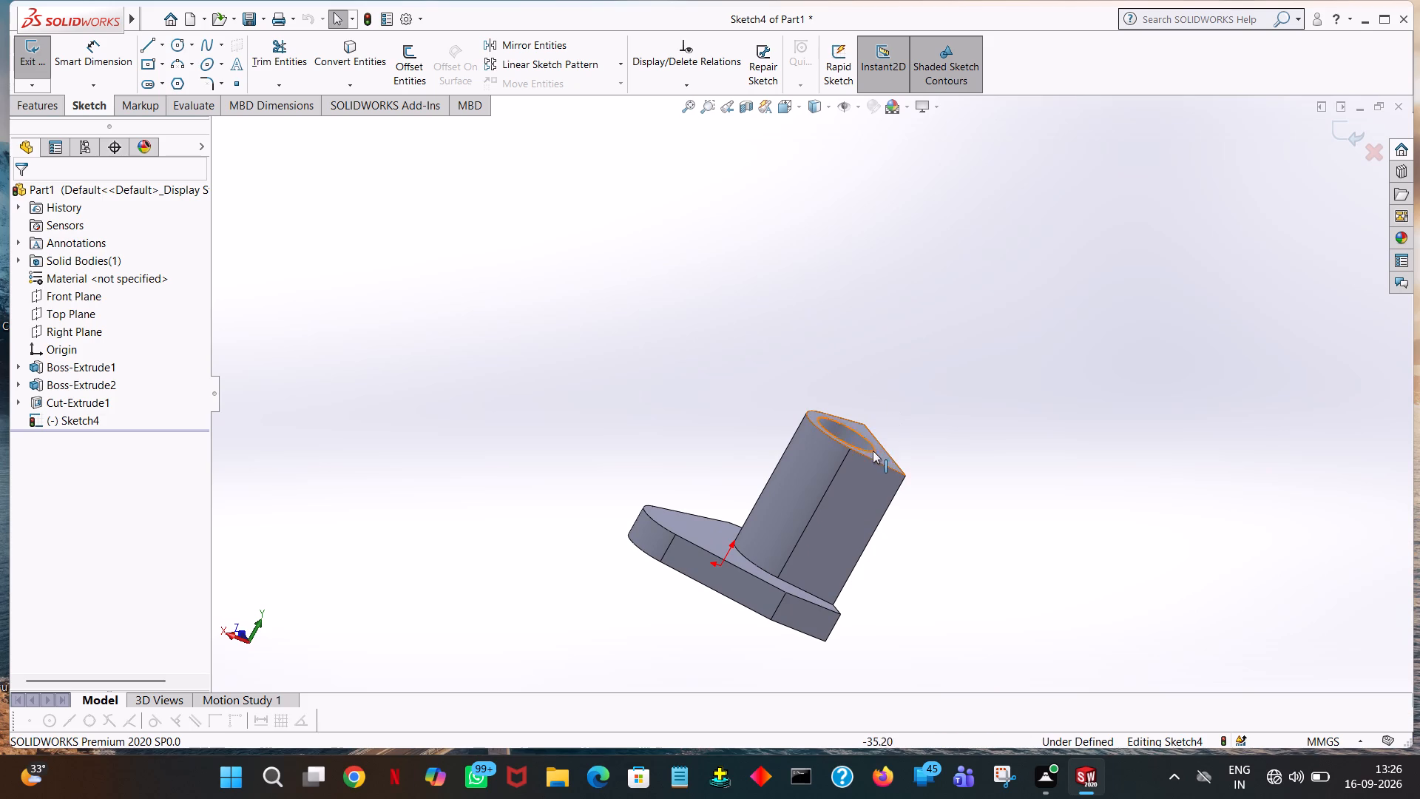
{"action": "left_click", "coordinate": [864, 447]}
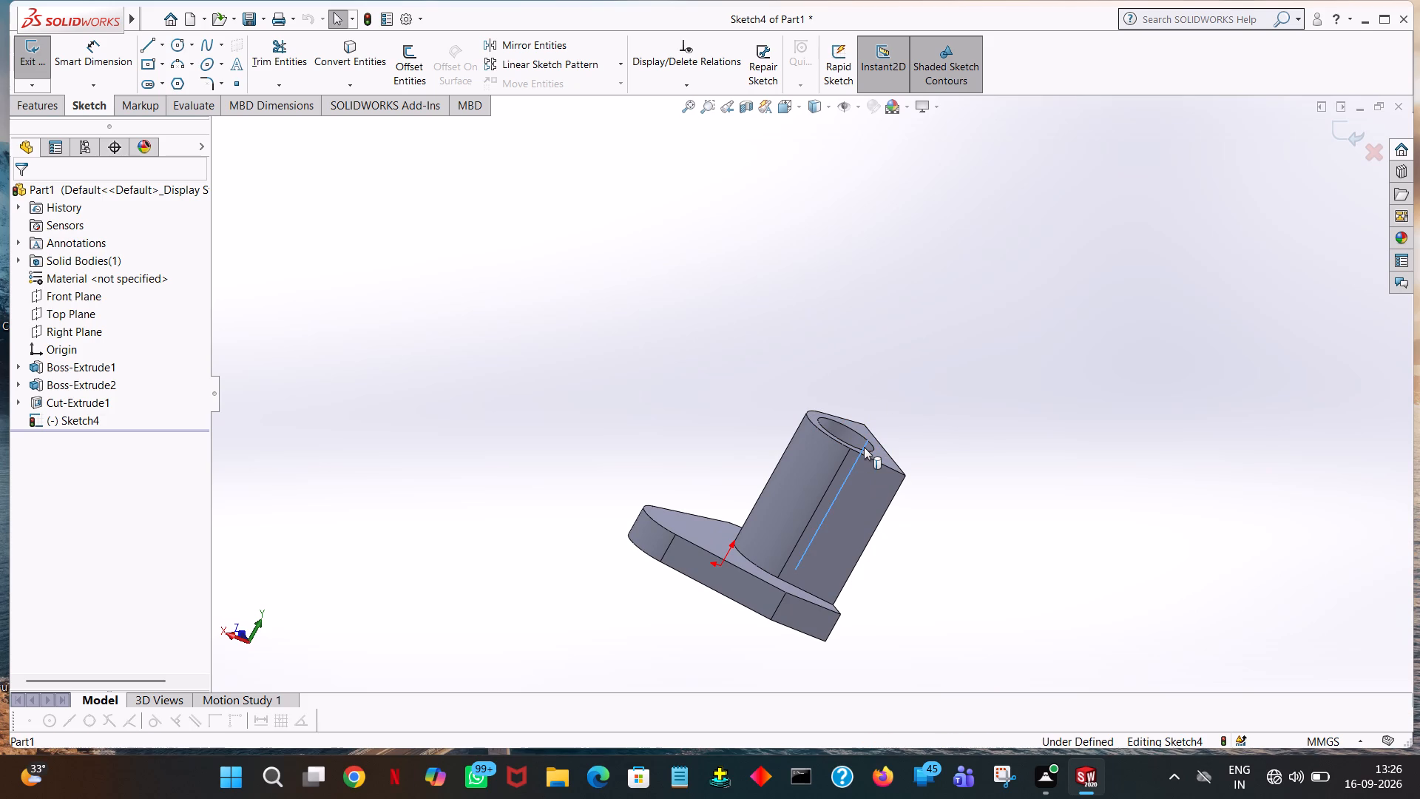
{"action": "middle_click_drag", "start_coordinate": [948, 529], "coordinate": [929, 522]}
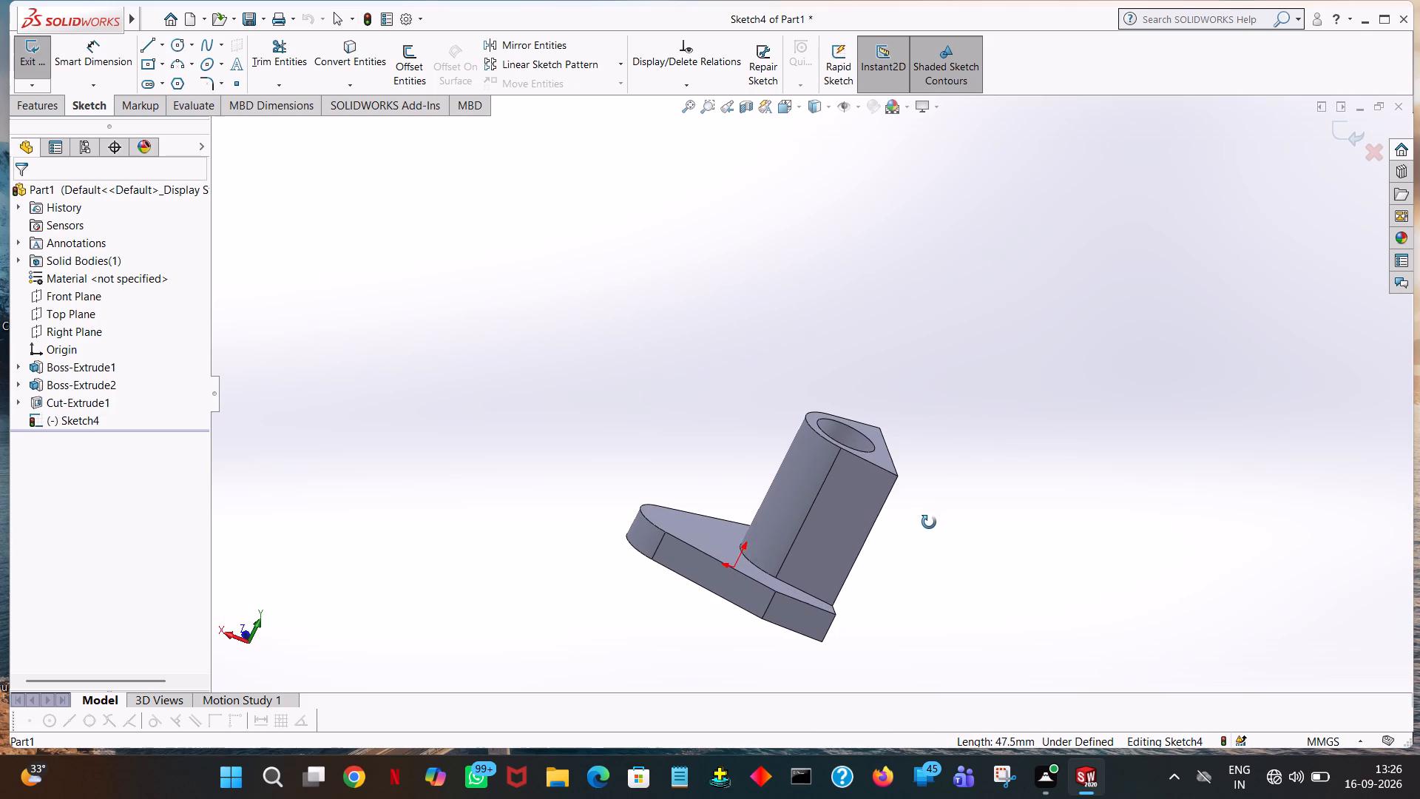
{"action": "middle_click_drag", "start_coordinate": [929, 522], "coordinate": [920, 513]}
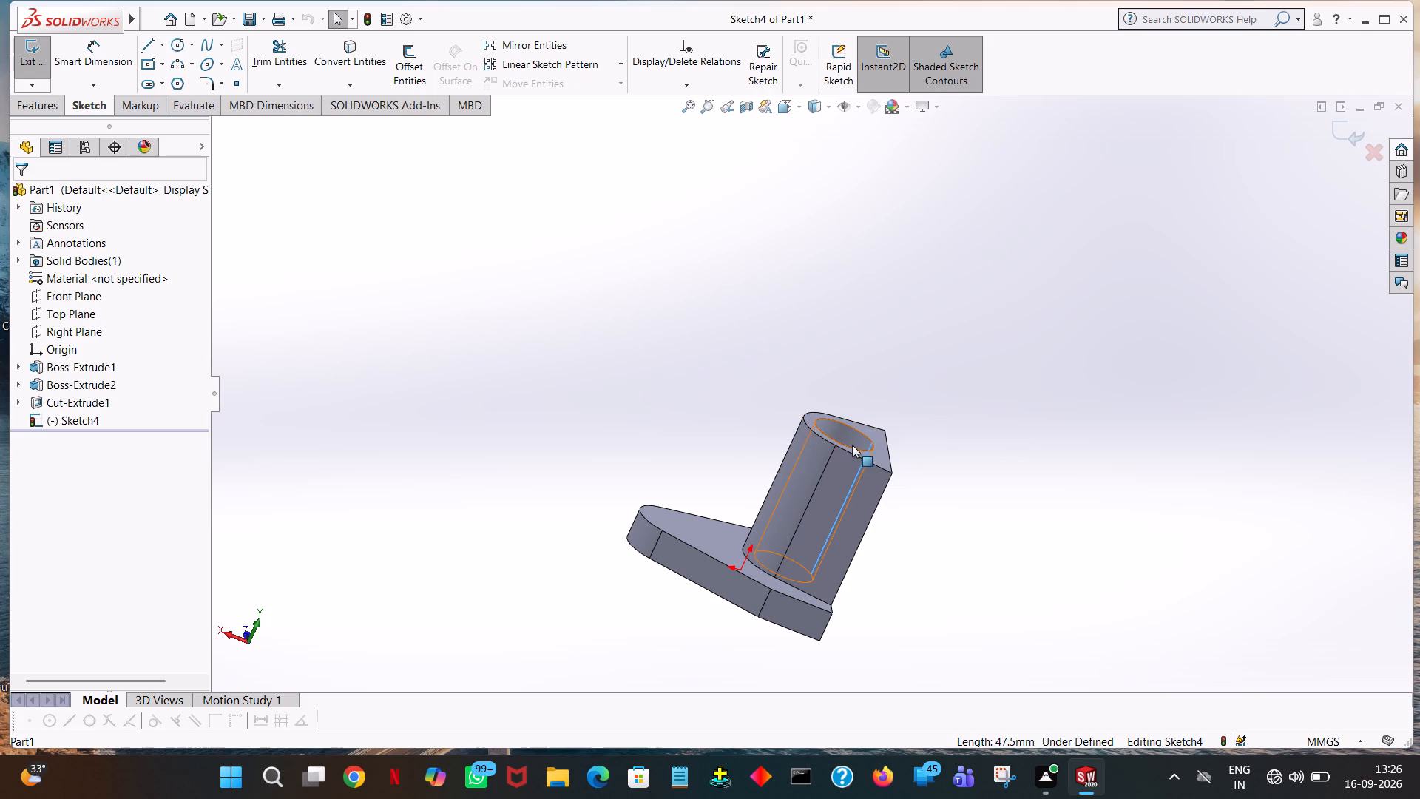
{"action": "left_click", "coordinate": [863, 444]}
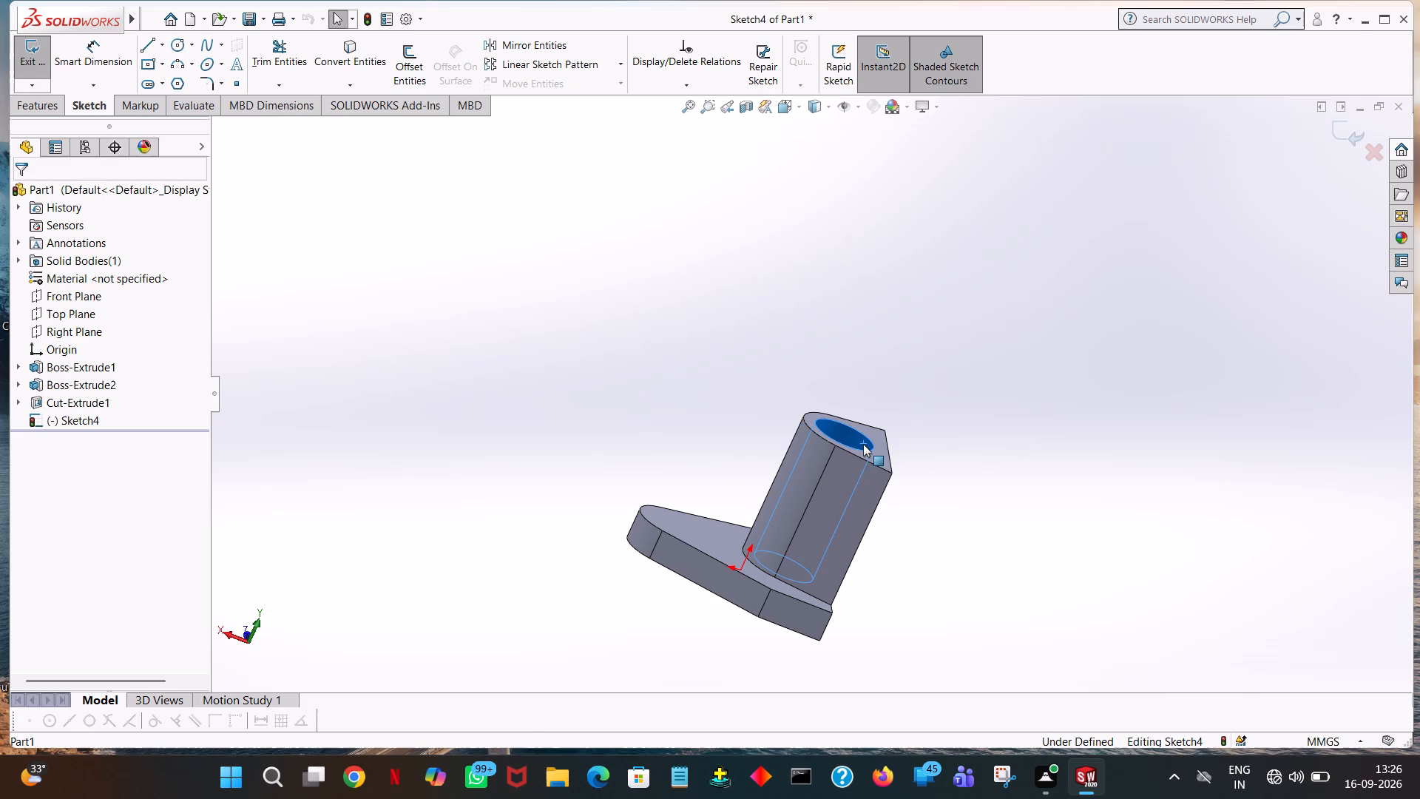
{"action": "middle_click_drag", "start_coordinate": [1032, 545], "coordinate": [947, 523]}
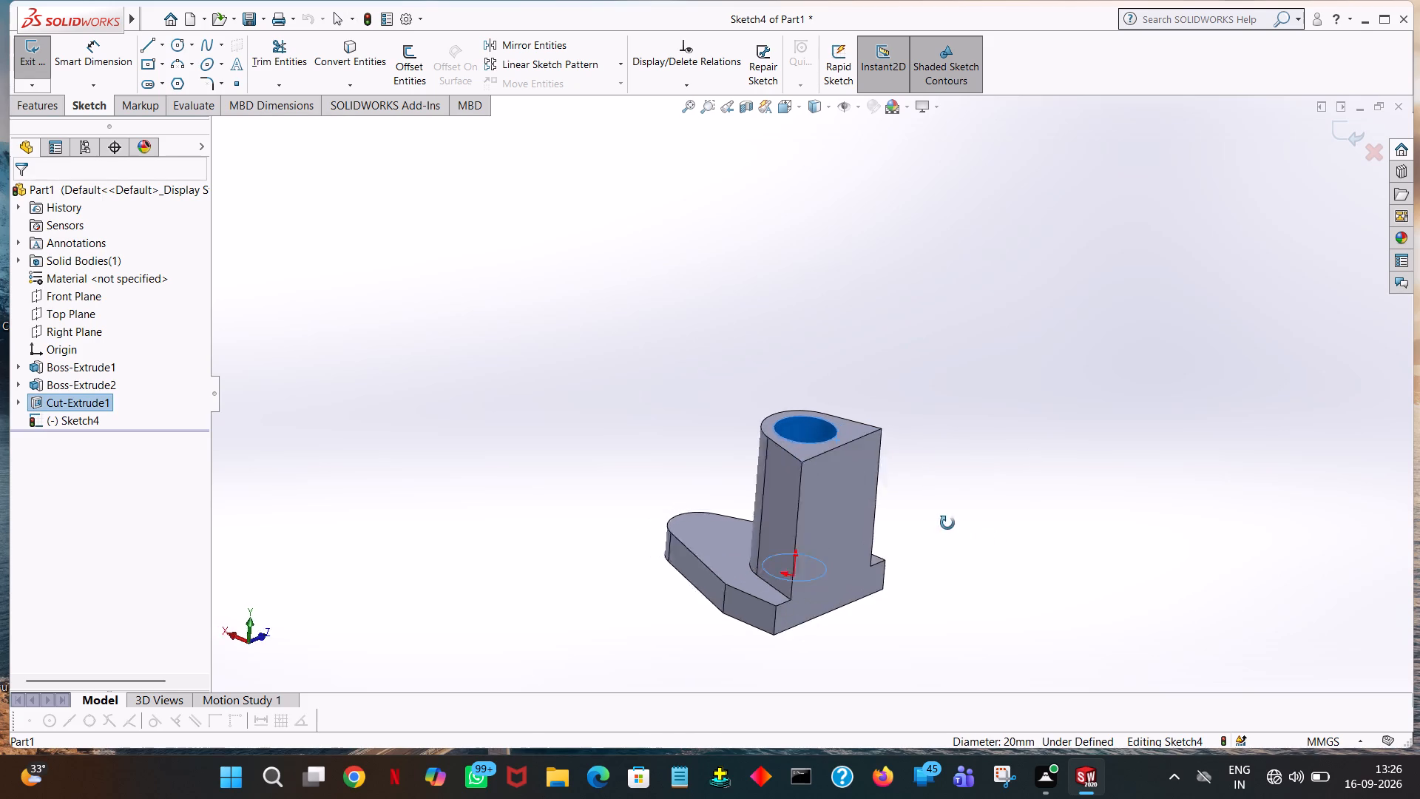
{"action": "middle_click_drag", "start_coordinate": [947, 523], "coordinate": [724, 660]}
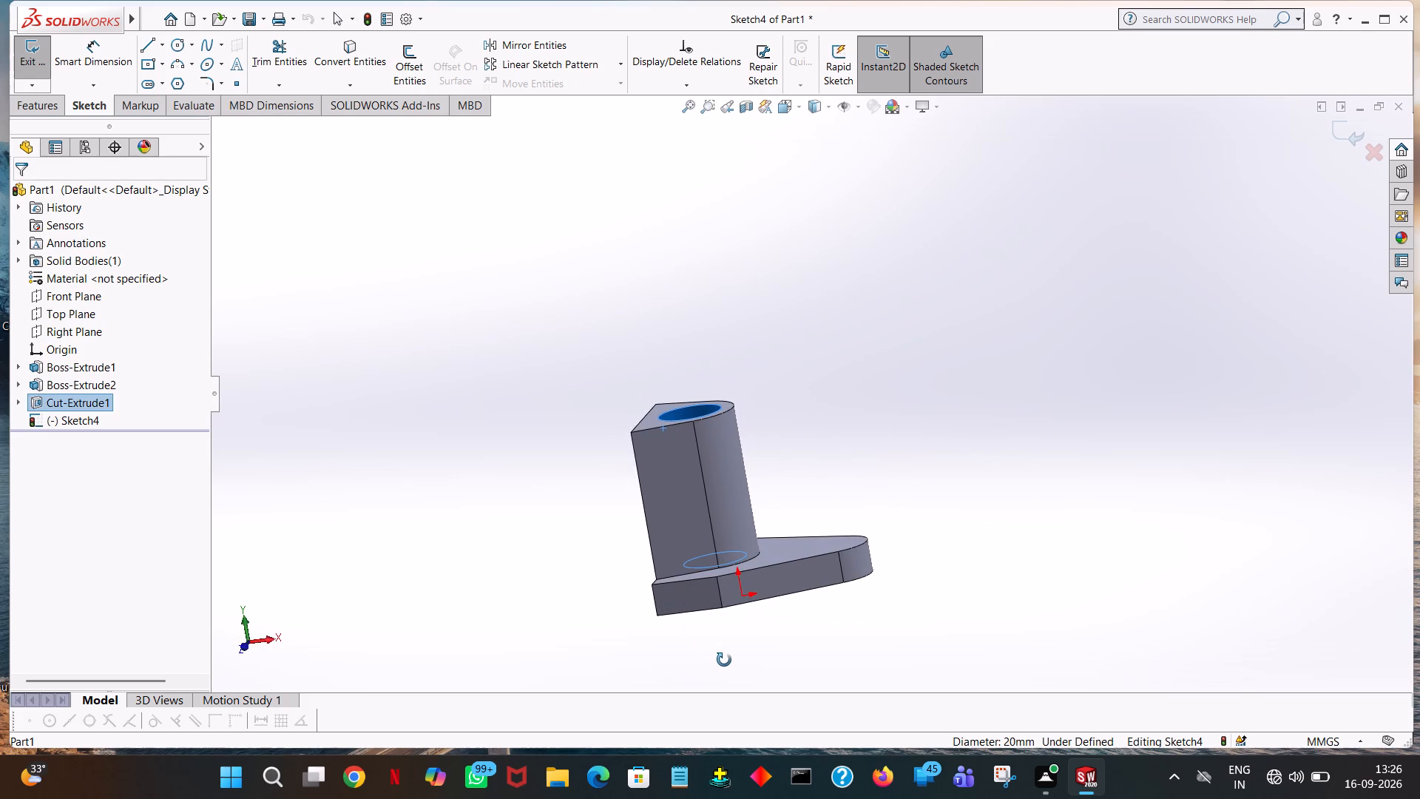
{"action": "middle_click_drag", "start_coordinate": [724, 660], "coordinate": [734, 655]}
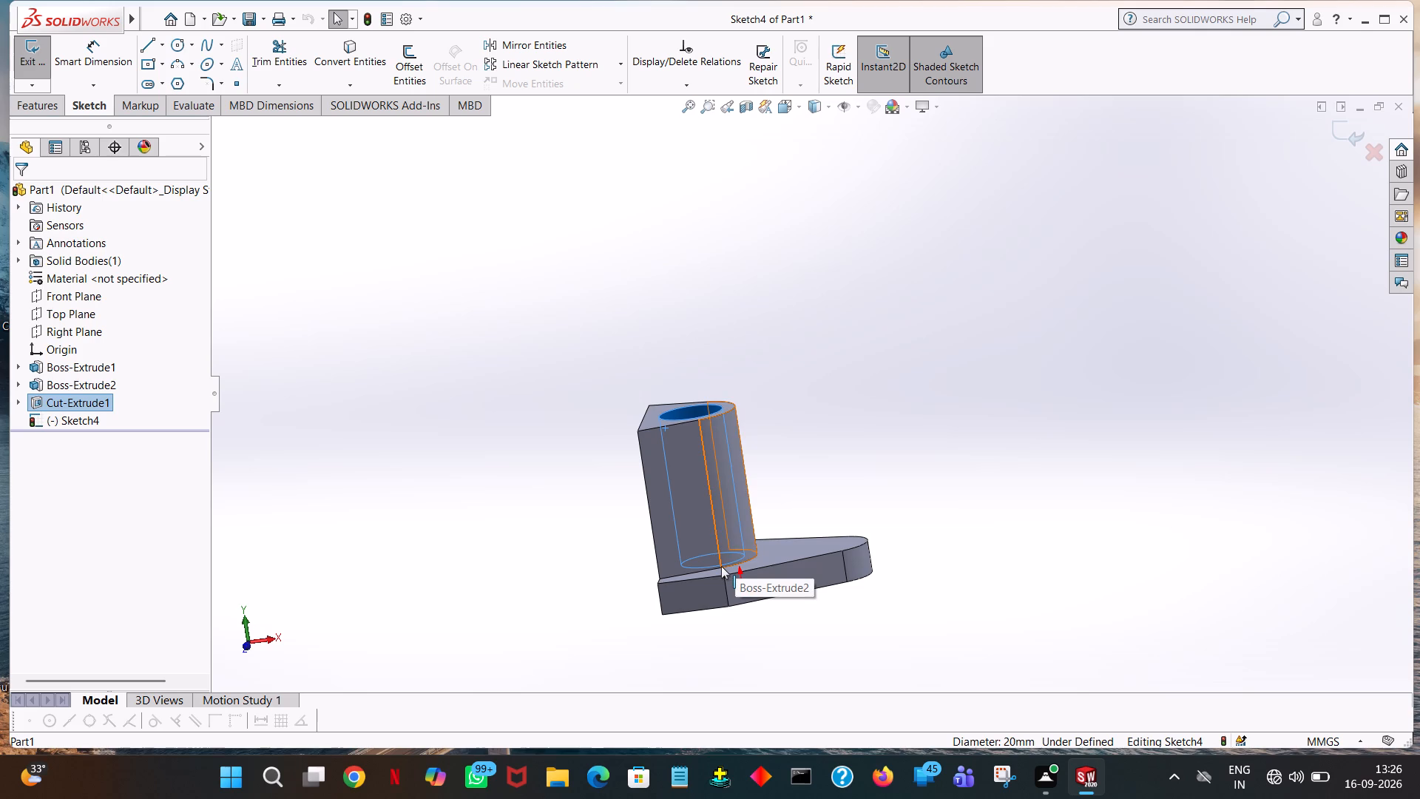
{"action": "left_click", "coordinate": [721, 566]}
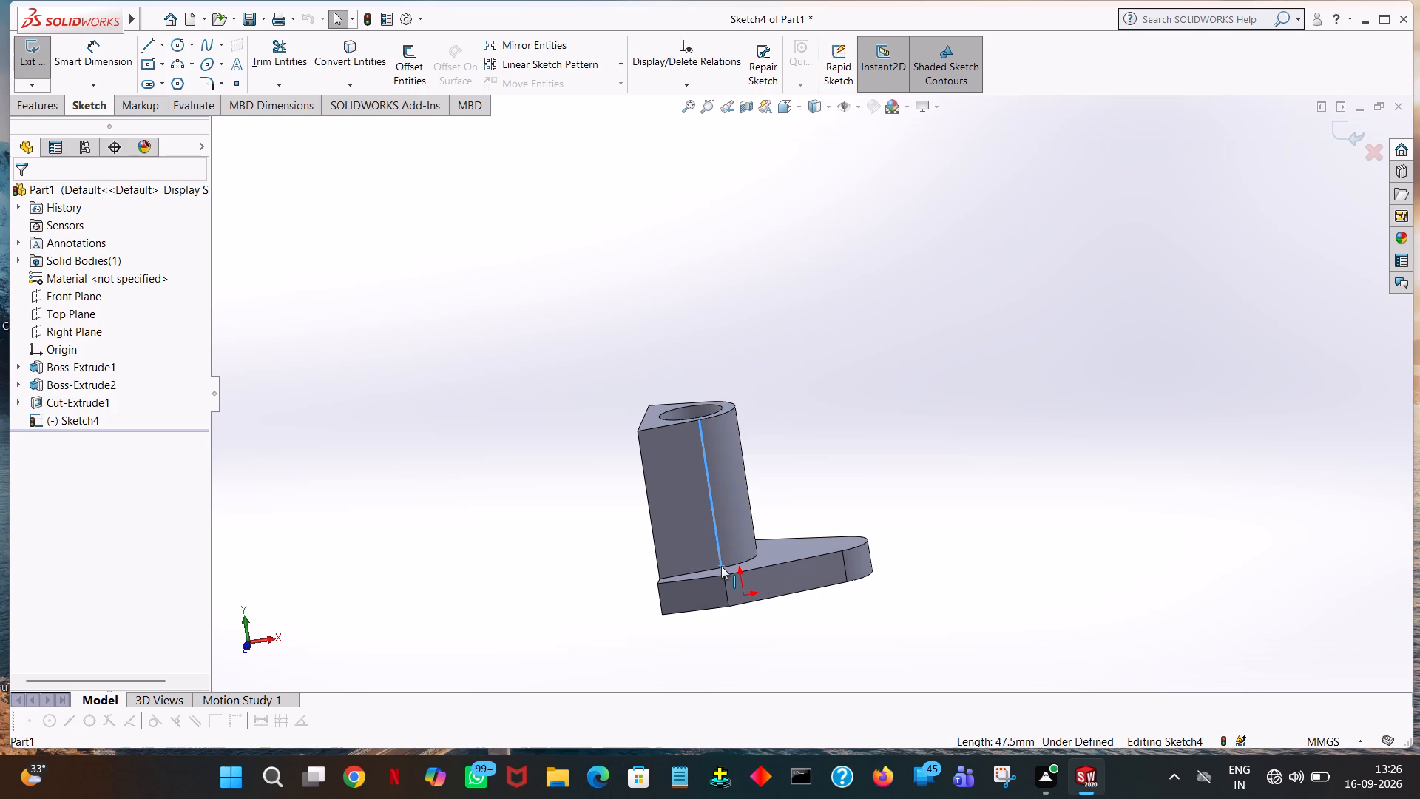
{"action": "middle_click_drag", "start_coordinate": [863, 485], "coordinate": [782, 511]}
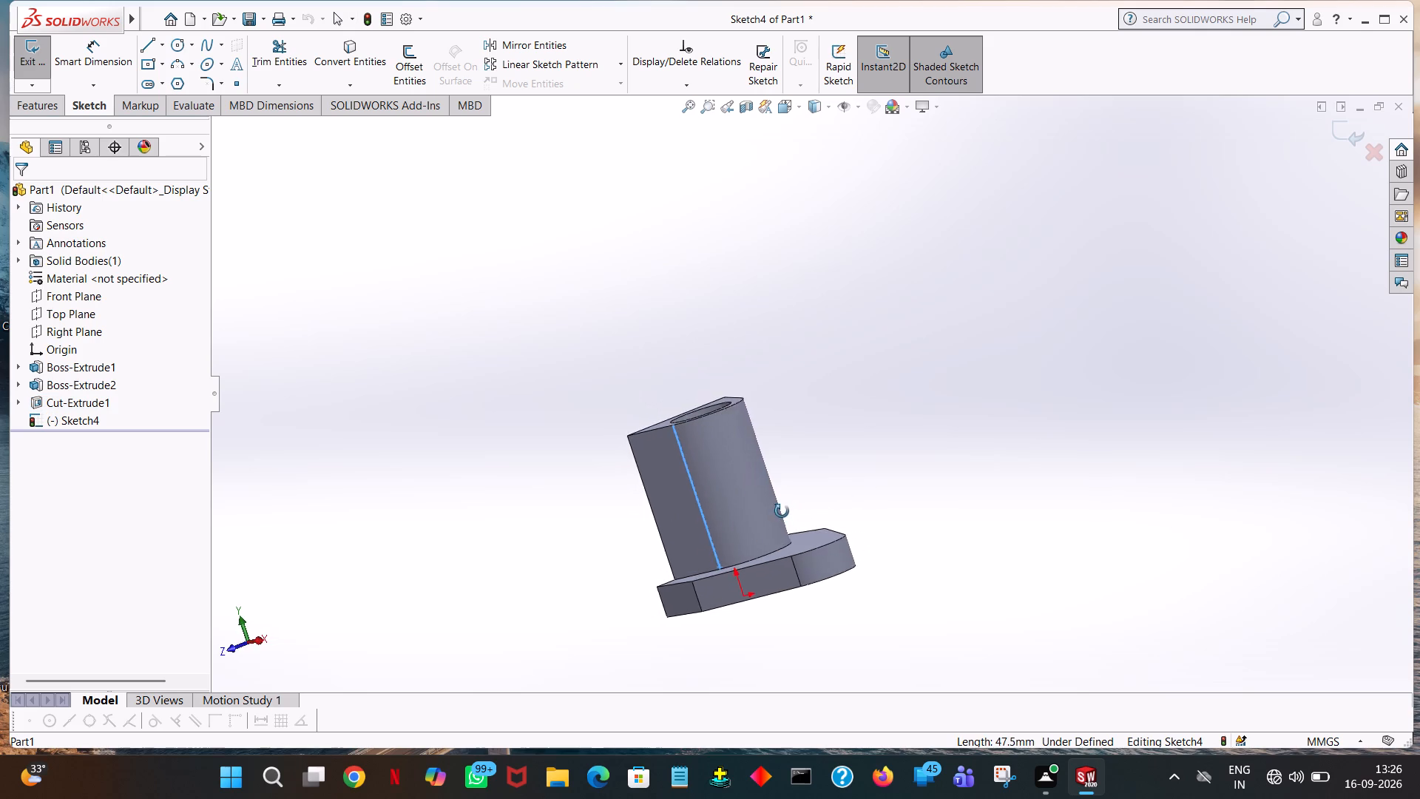
{"action": "middle_click_drag", "start_coordinate": [782, 511], "coordinate": [1191, 749]}
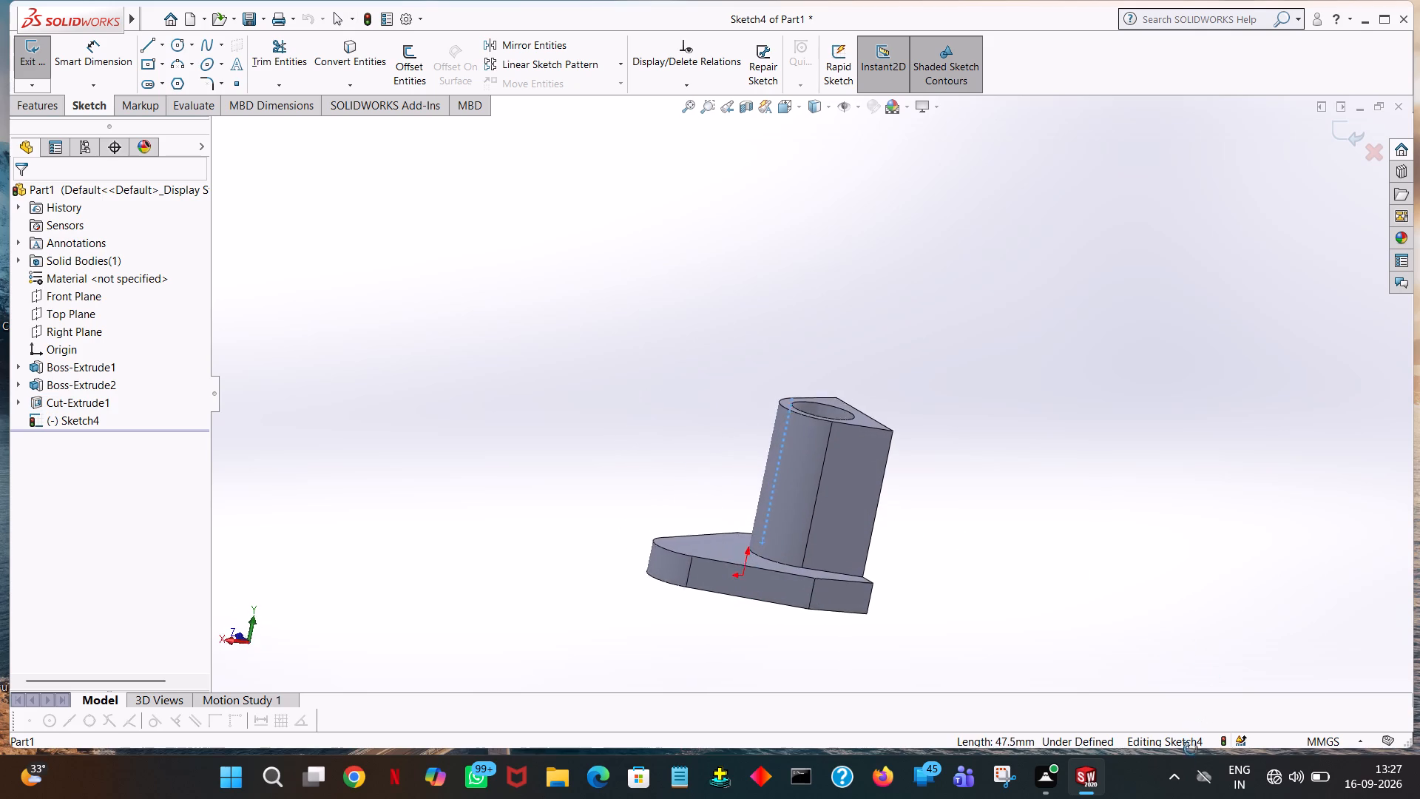
{"action": "middle_click_drag", "start_coordinate": [1191, 749], "coordinate": [1157, 796]}
{"action": "left_click", "coordinate": [1076, 367]}
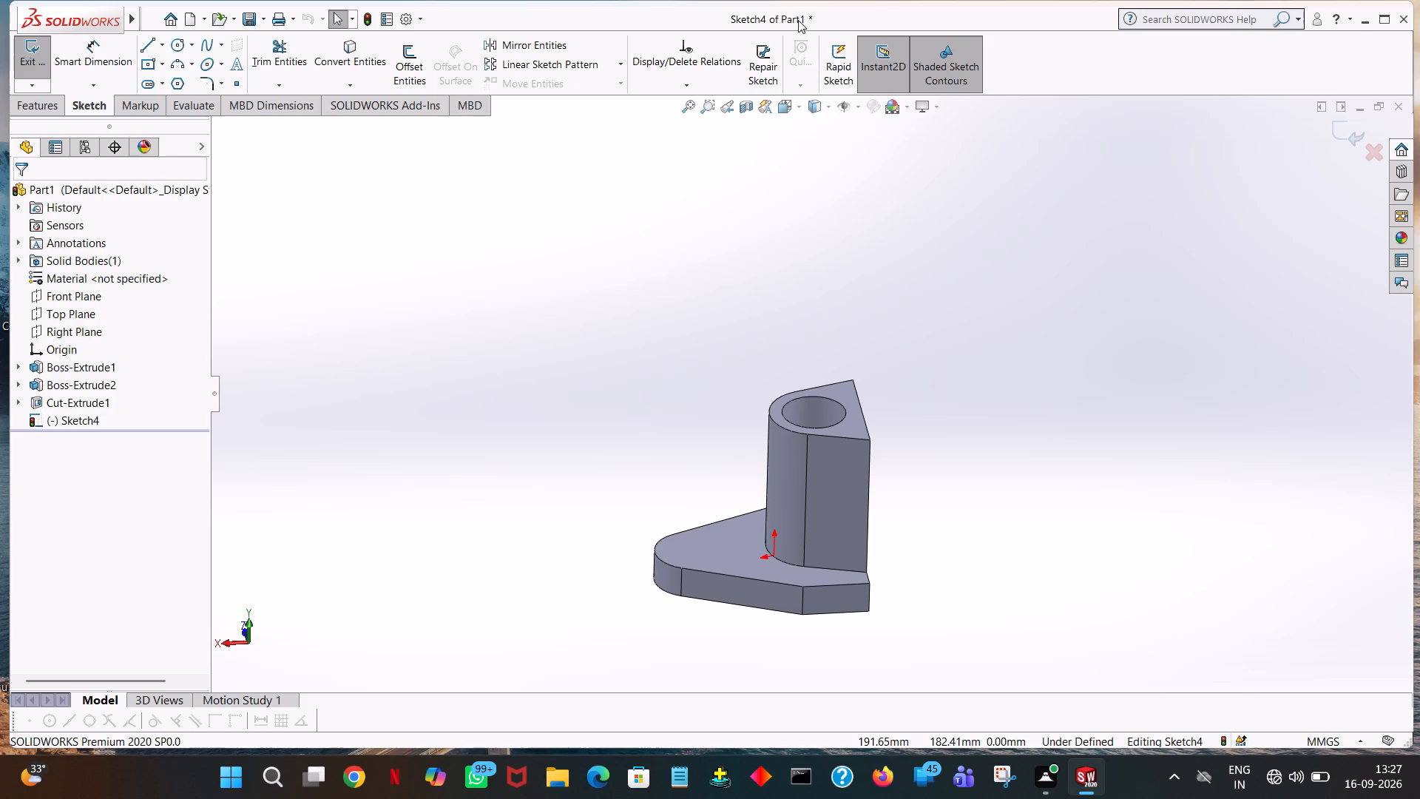
{"action": "middle_click_drag", "start_coordinate": [1016, 476], "coordinate": [836, 528]}
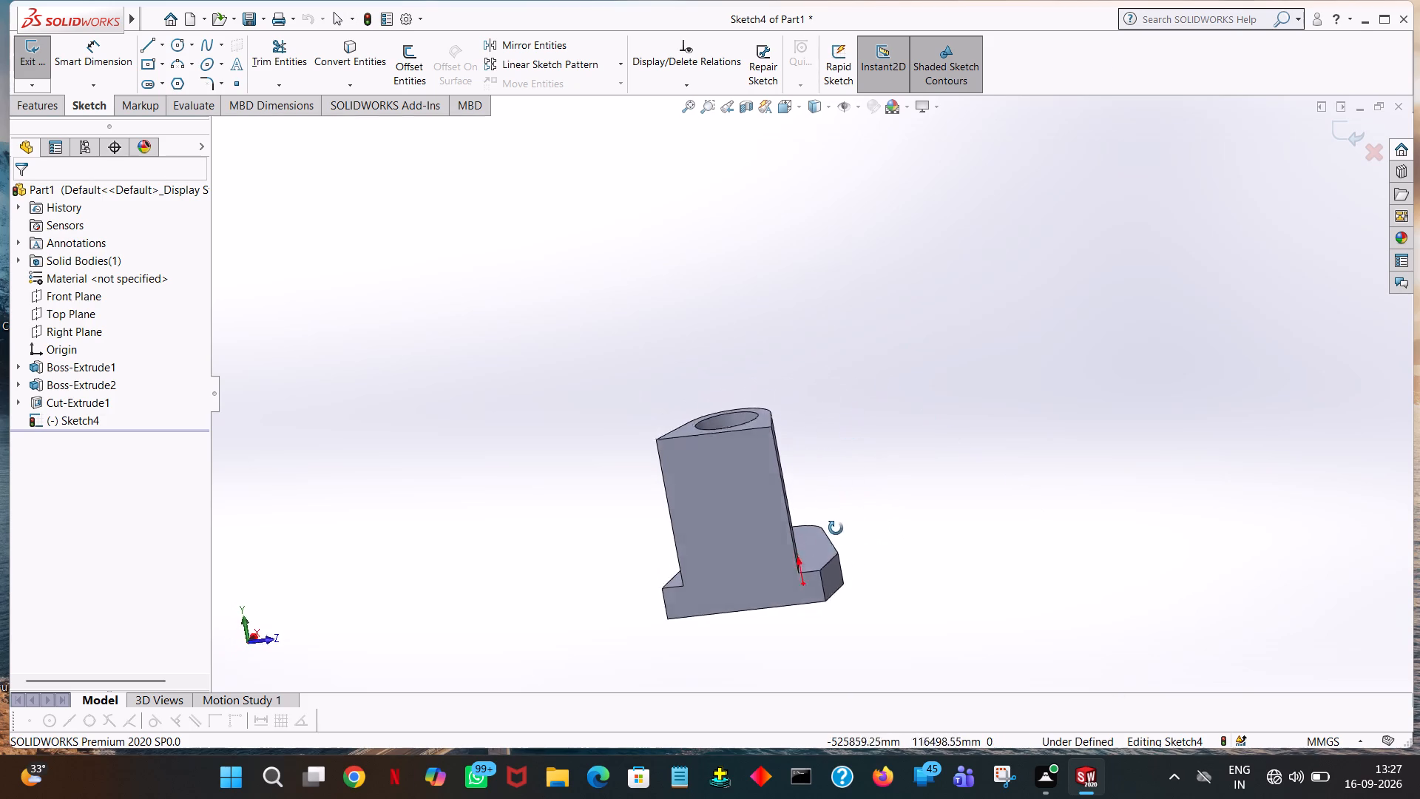
{"action": "middle_click_drag", "start_coordinate": [836, 528], "coordinate": [869, 719]}
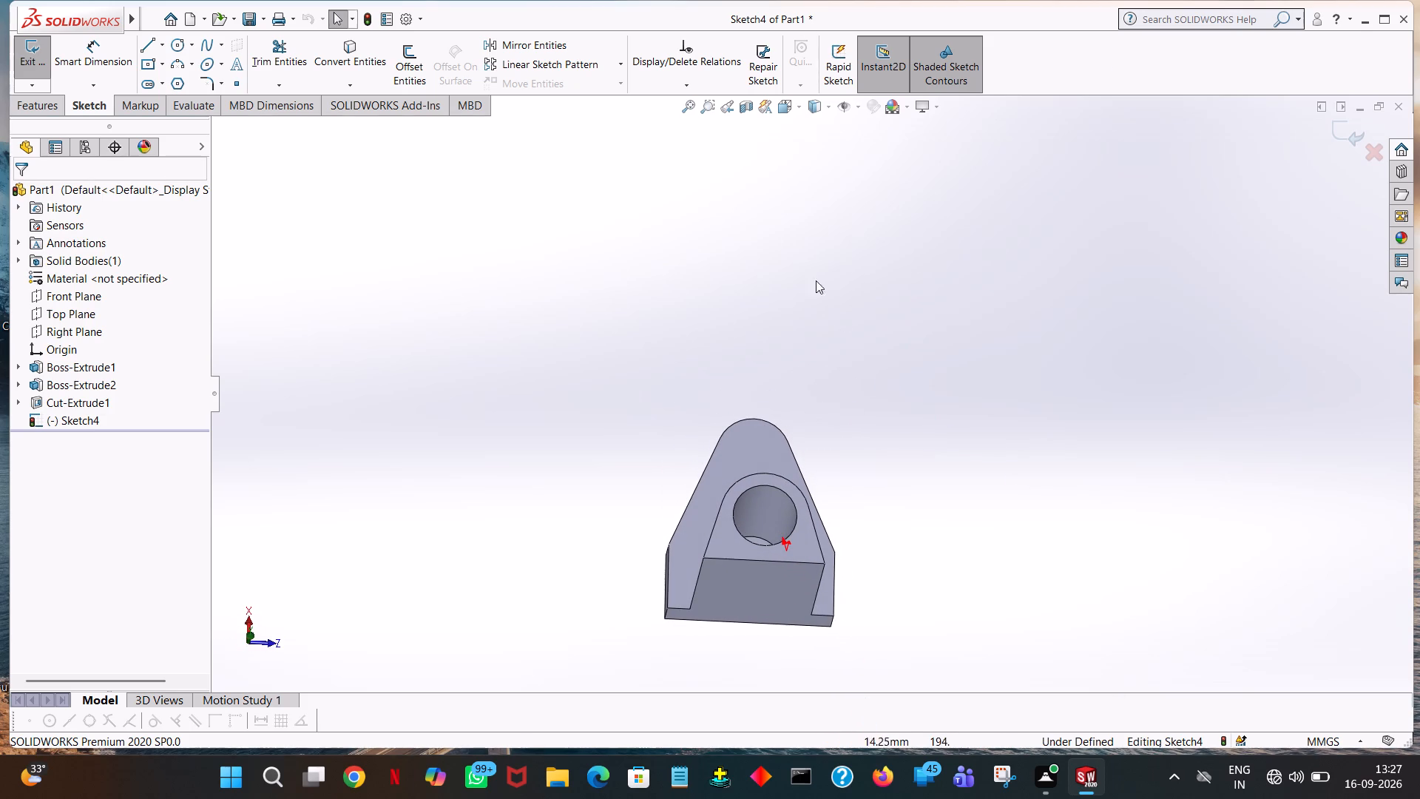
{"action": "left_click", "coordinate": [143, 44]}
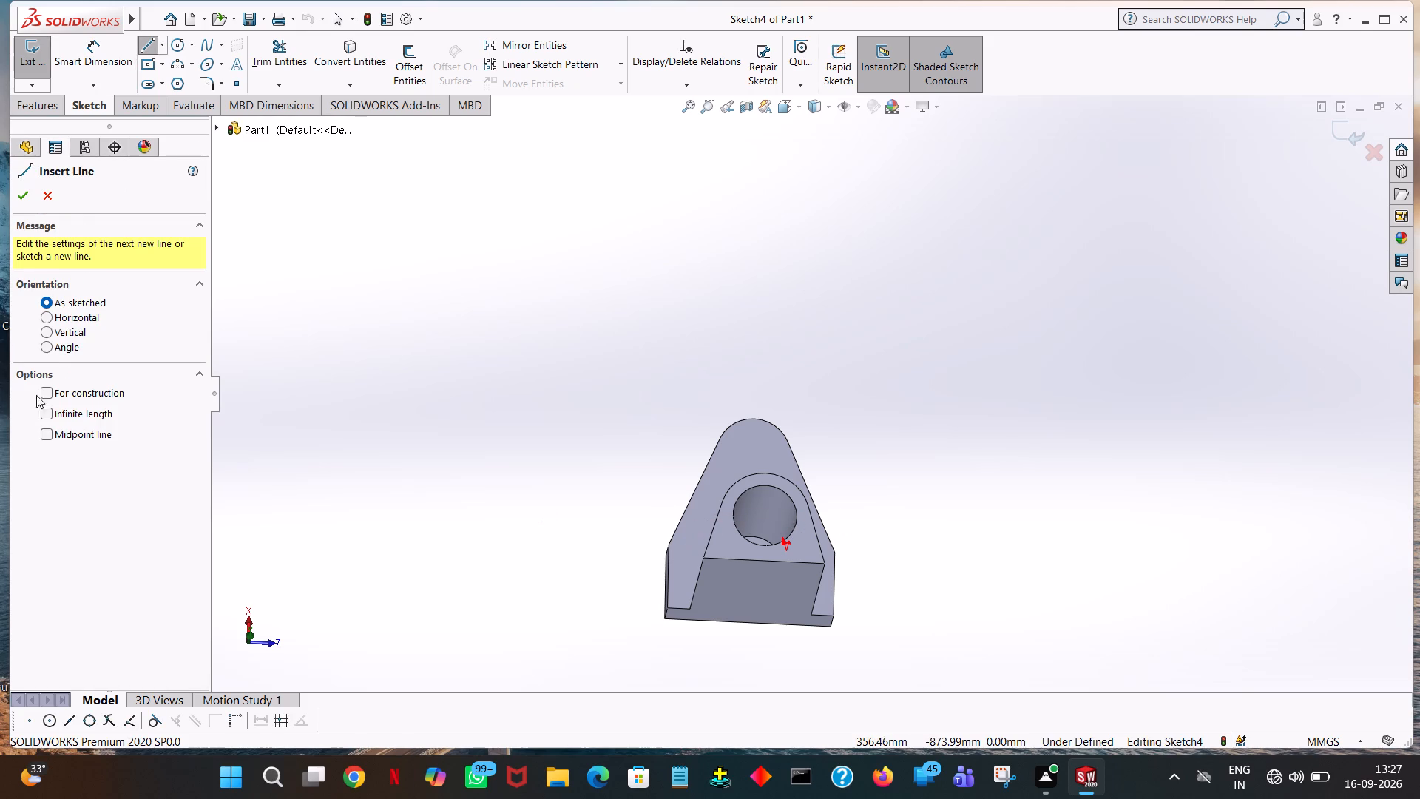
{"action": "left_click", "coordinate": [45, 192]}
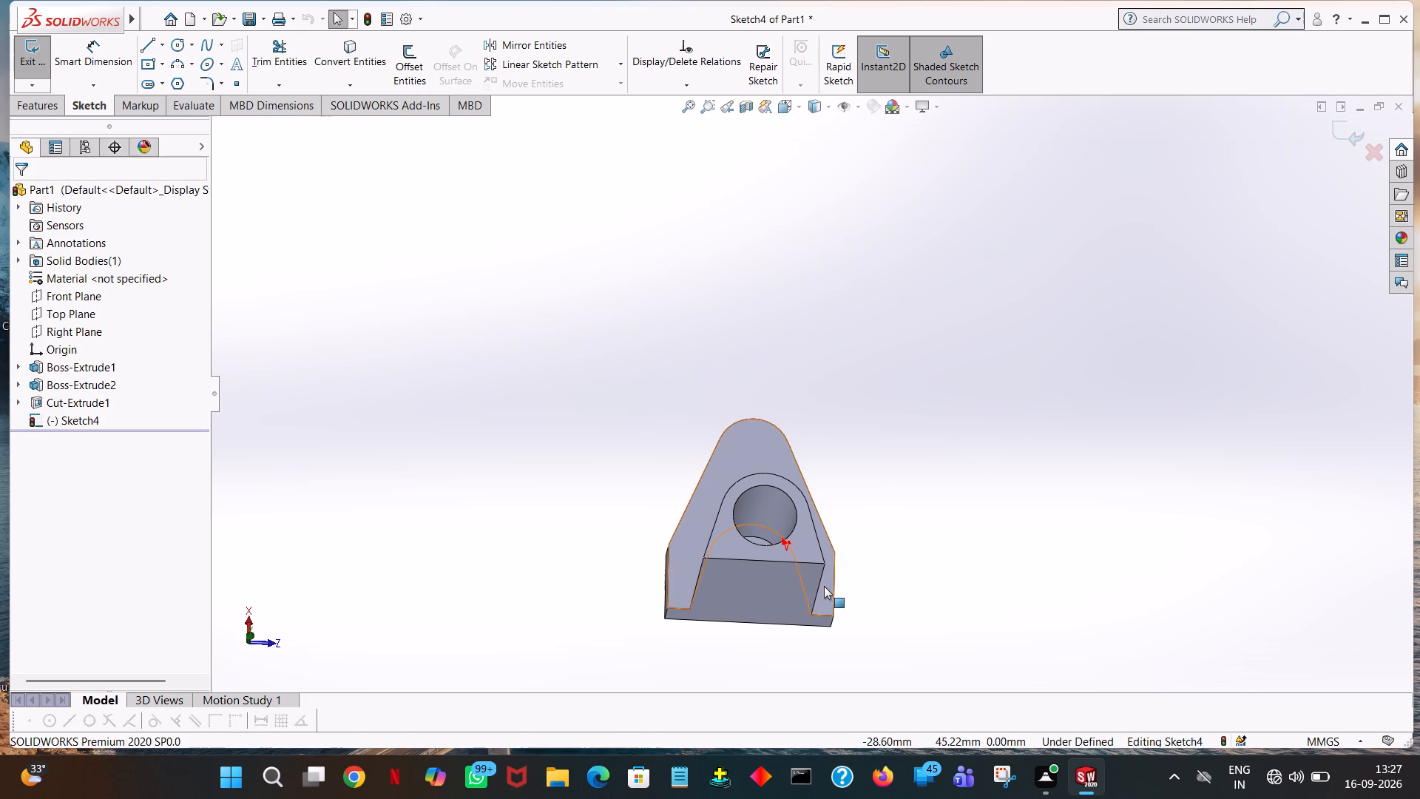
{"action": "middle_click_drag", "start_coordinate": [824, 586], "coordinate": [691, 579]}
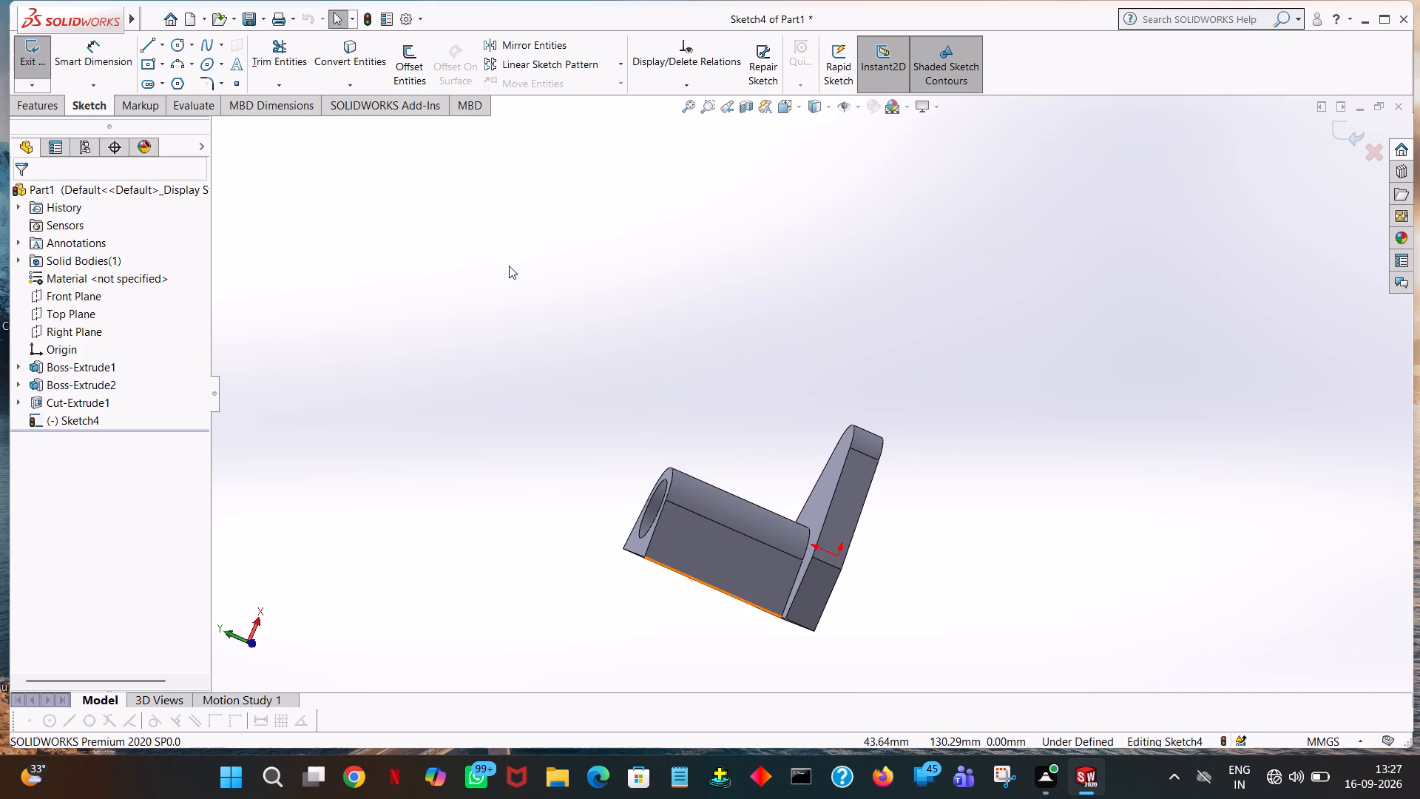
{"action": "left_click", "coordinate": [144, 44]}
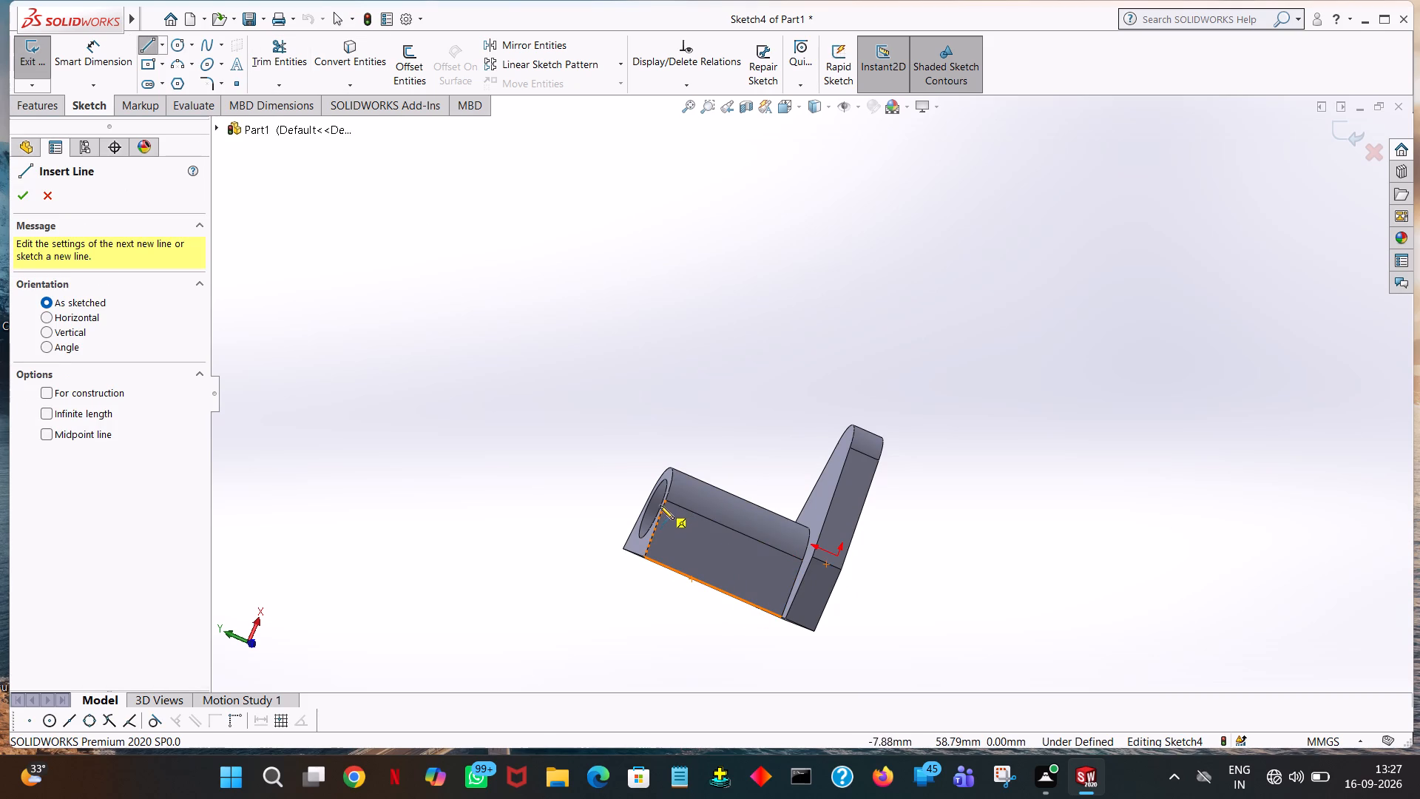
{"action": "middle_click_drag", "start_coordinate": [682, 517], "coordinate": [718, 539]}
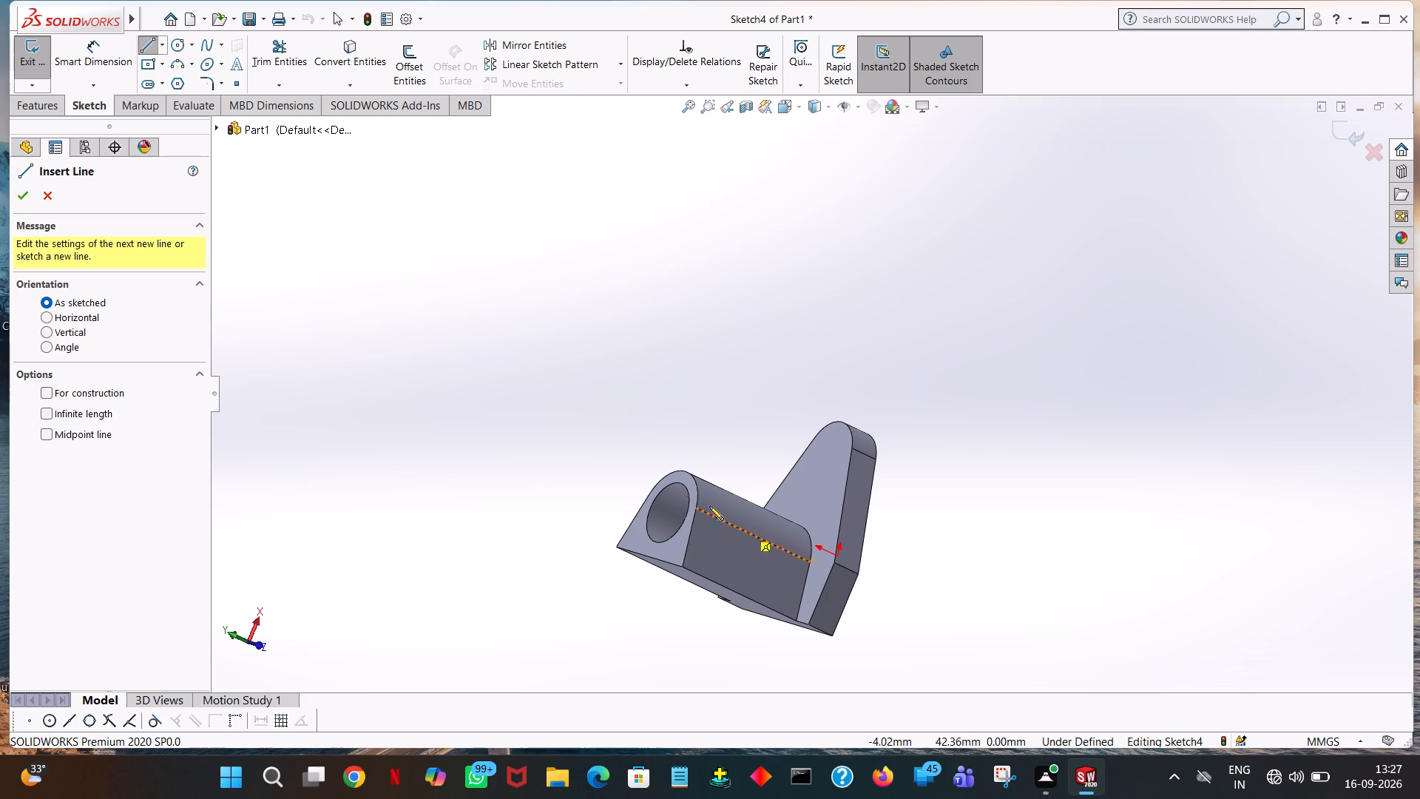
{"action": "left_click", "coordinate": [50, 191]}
Sketch a 47.5 mm vertical line over the tower's full height on the flat side face, just beside the rounded end.
{"action": "left_click", "coordinate": [143, 47]}
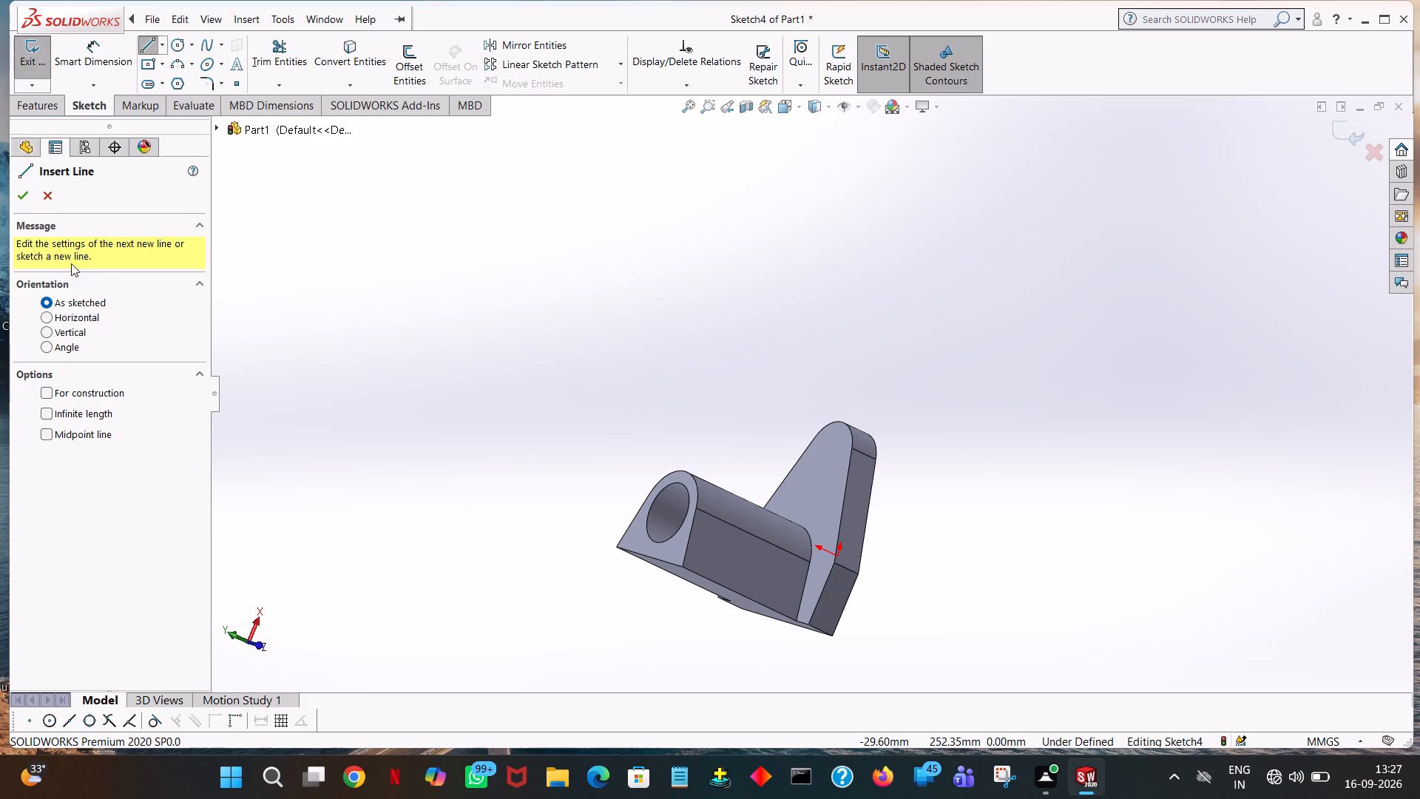
{"action": "left_click", "coordinate": [694, 515]}
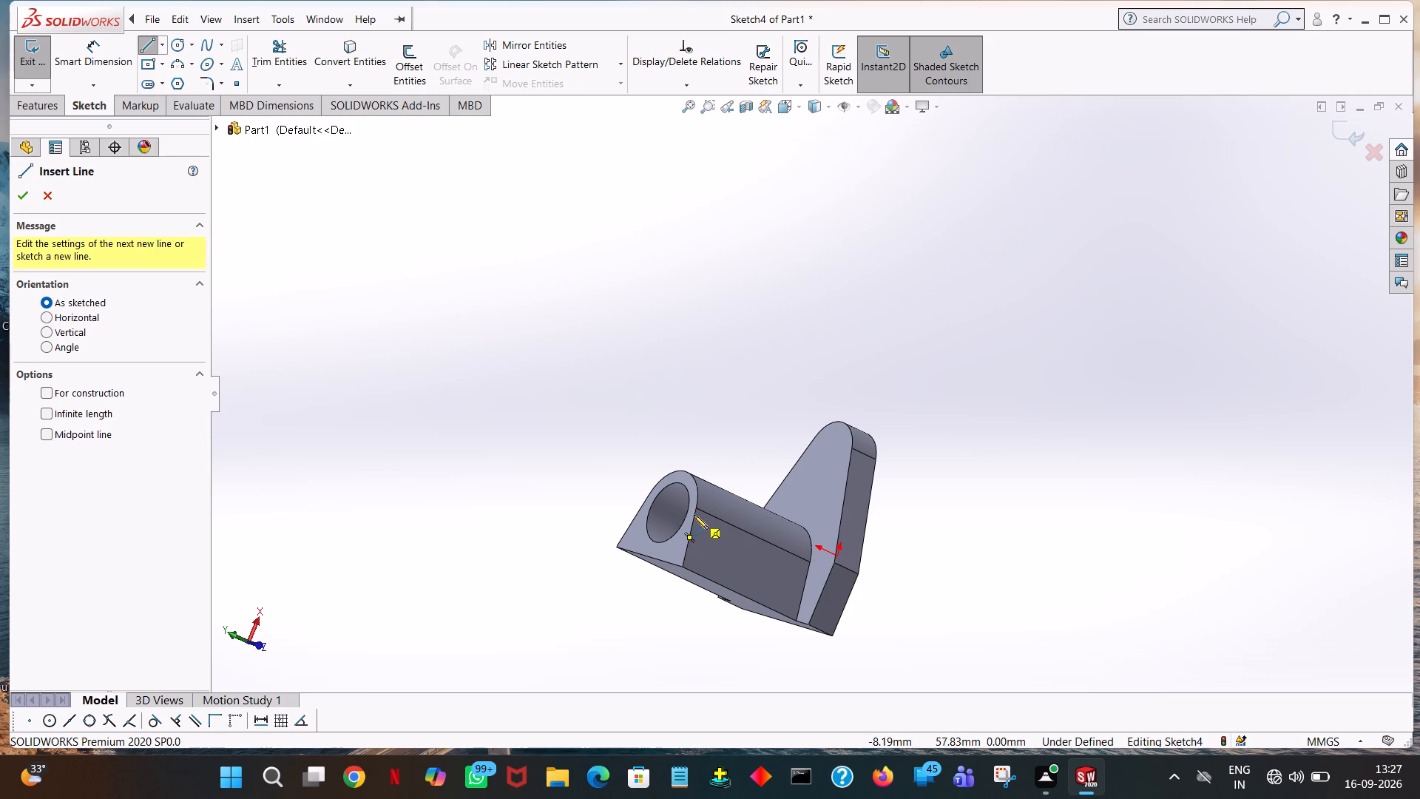
{"action": "left_click", "coordinate": [808, 570]}
{"action": "right_click", "coordinate": [808, 570]}
{"action": "left_click", "coordinate": [825, 579]}
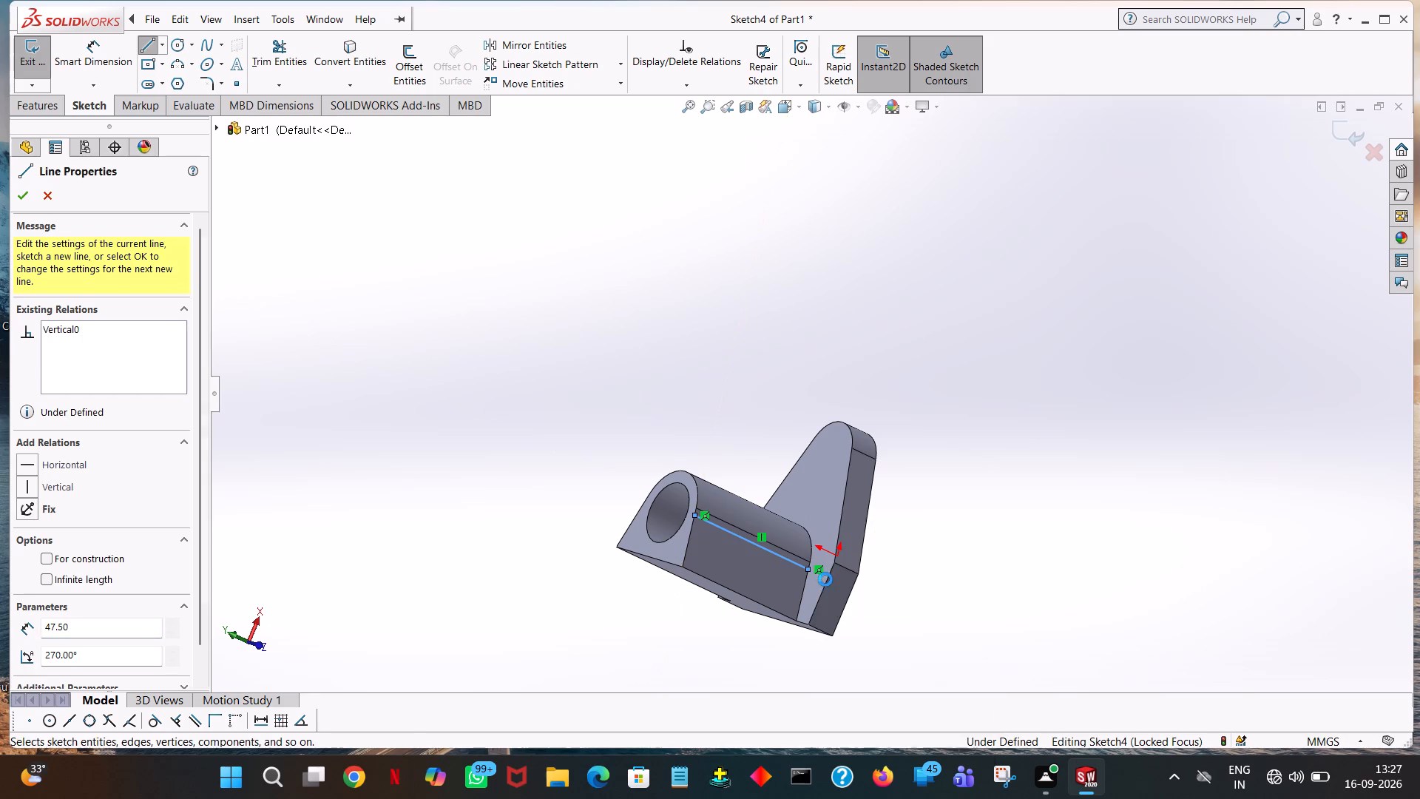
View the sketch face-on and draw a downward-sloping line about 31.7 mm long from the vertical line's top end, past the rounded end.
{"action": "key", "text": "space"}
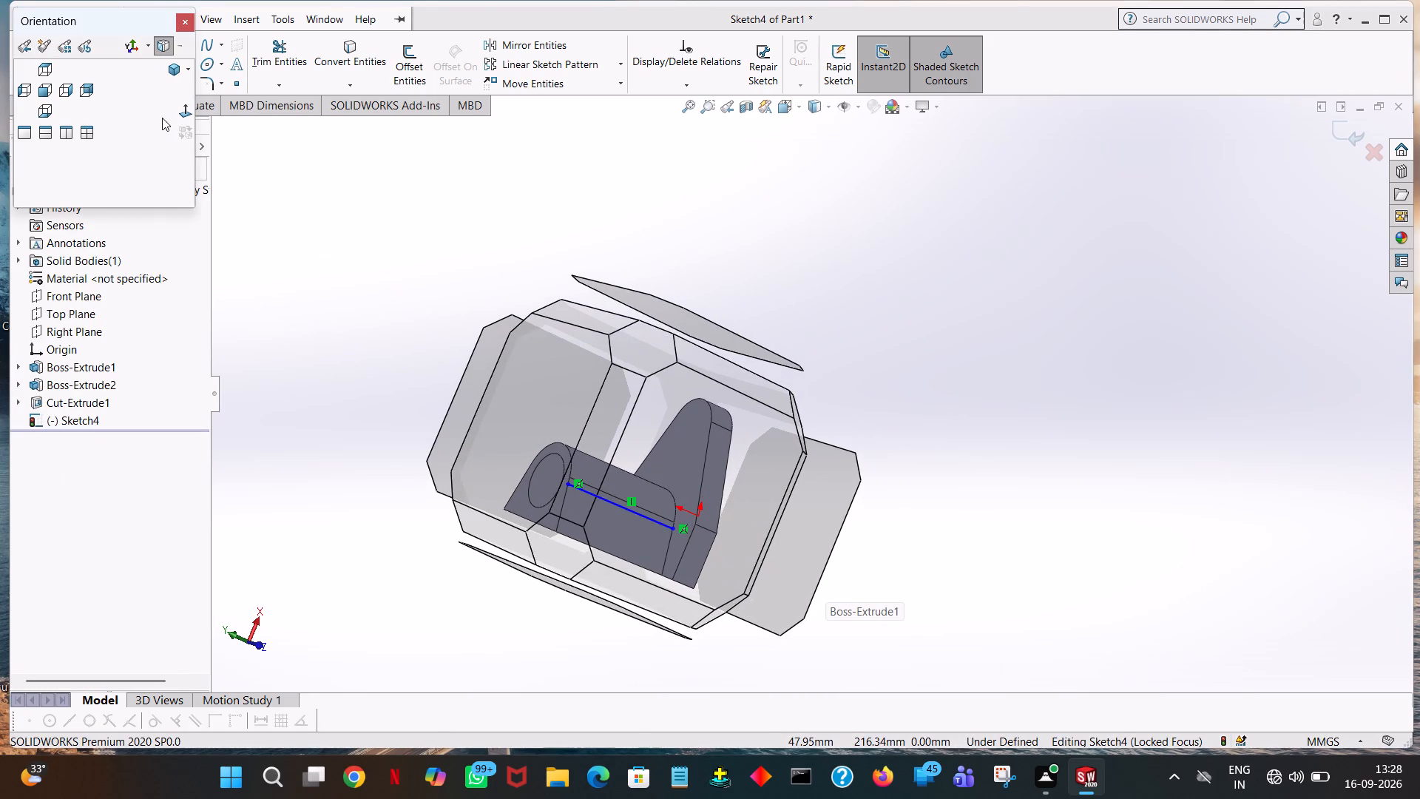
{"action": "left_click", "coordinate": [185, 113]}
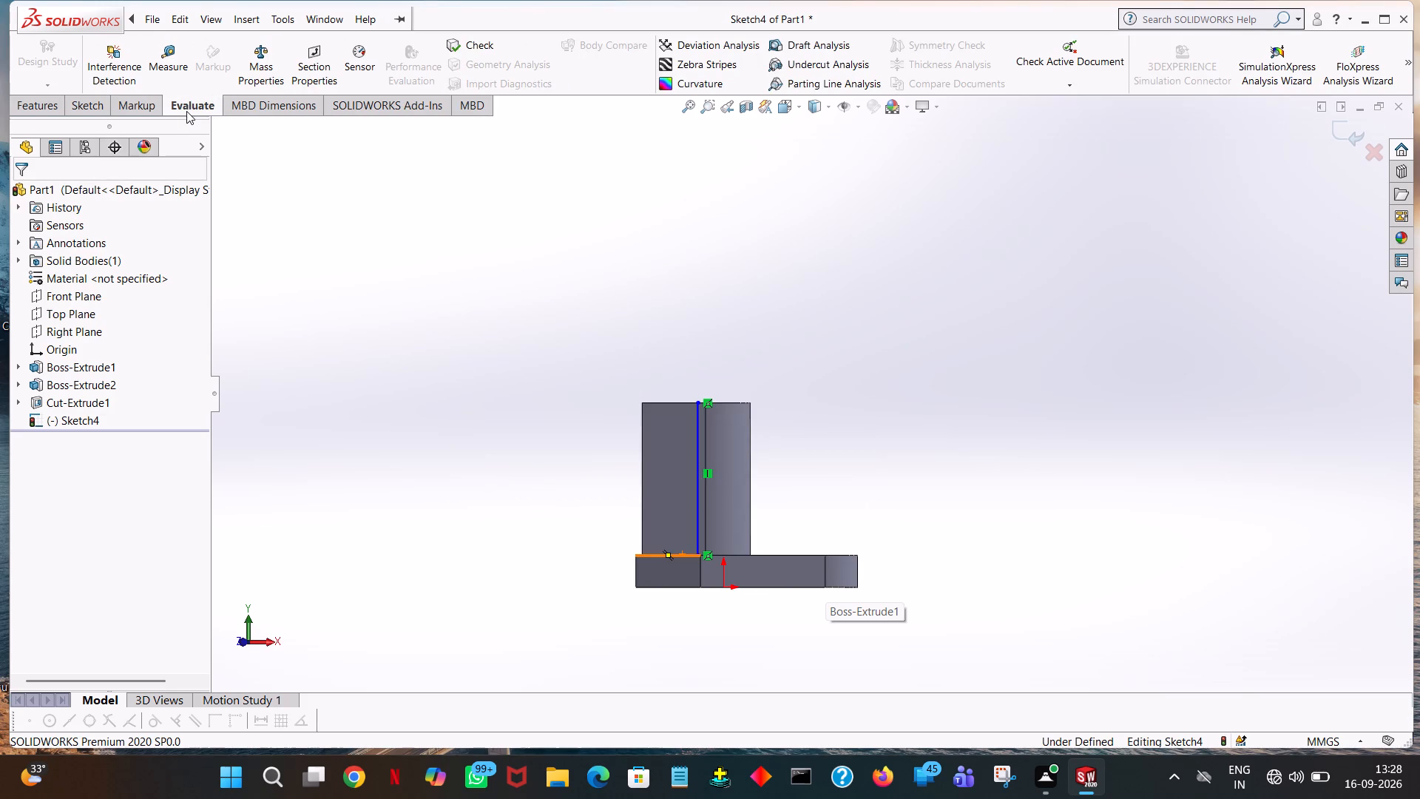
{"action": "left_click", "coordinate": [584, 226]}
{"action": "left_click", "coordinate": [75, 111]}
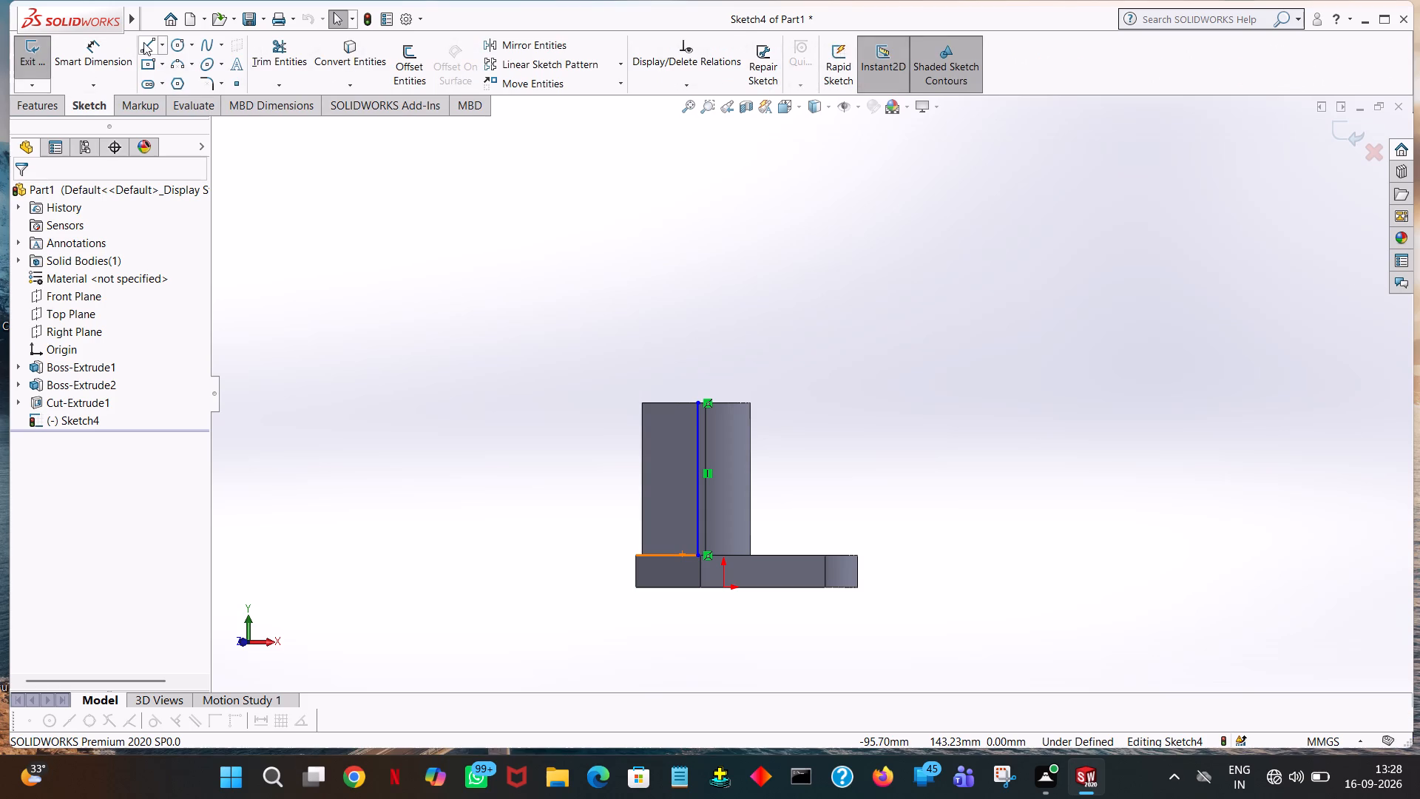
{"action": "left_click", "coordinate": [146, 42]}
{"action": "left_click", "coordinate": [697, 402]}
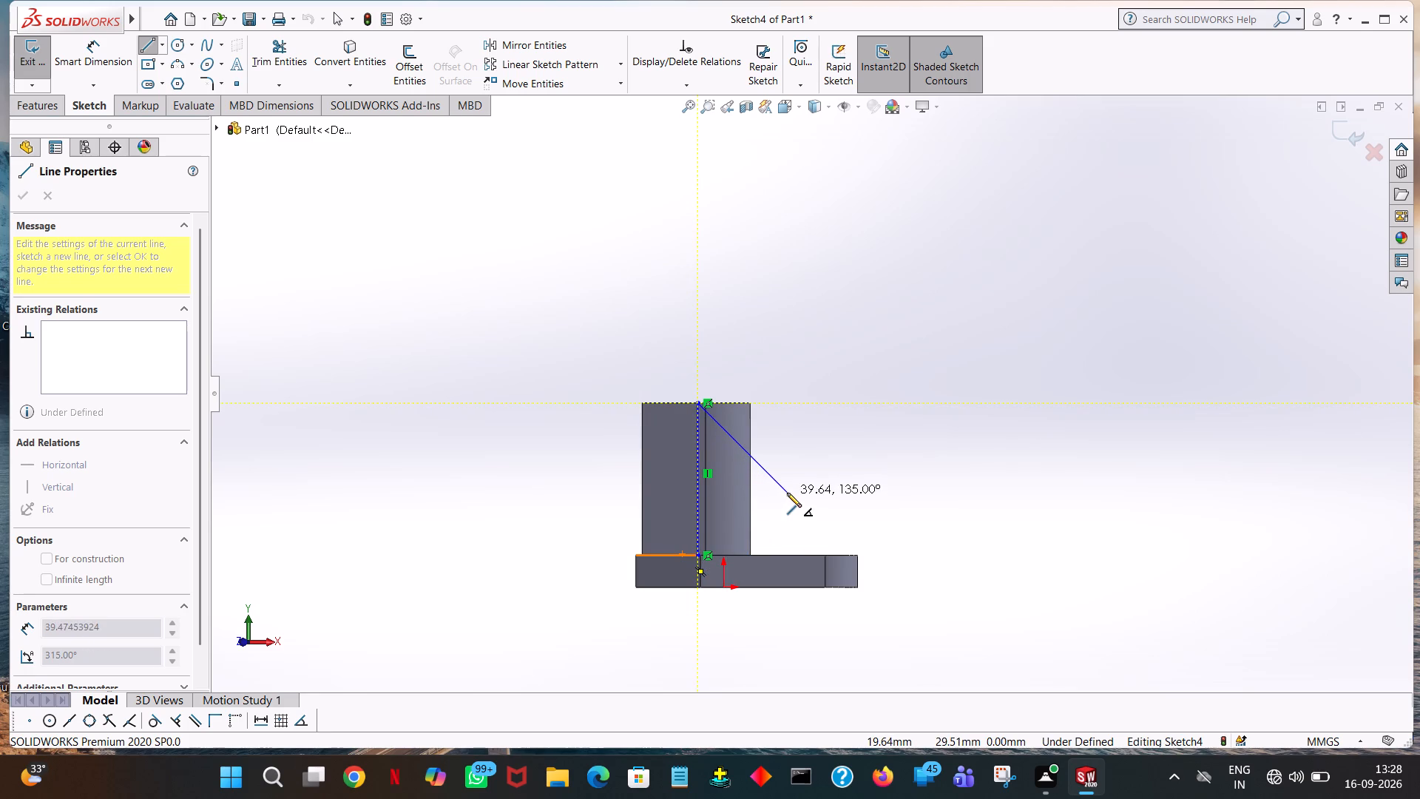
{"action": "left_click", "coordinate": [786, 453]}
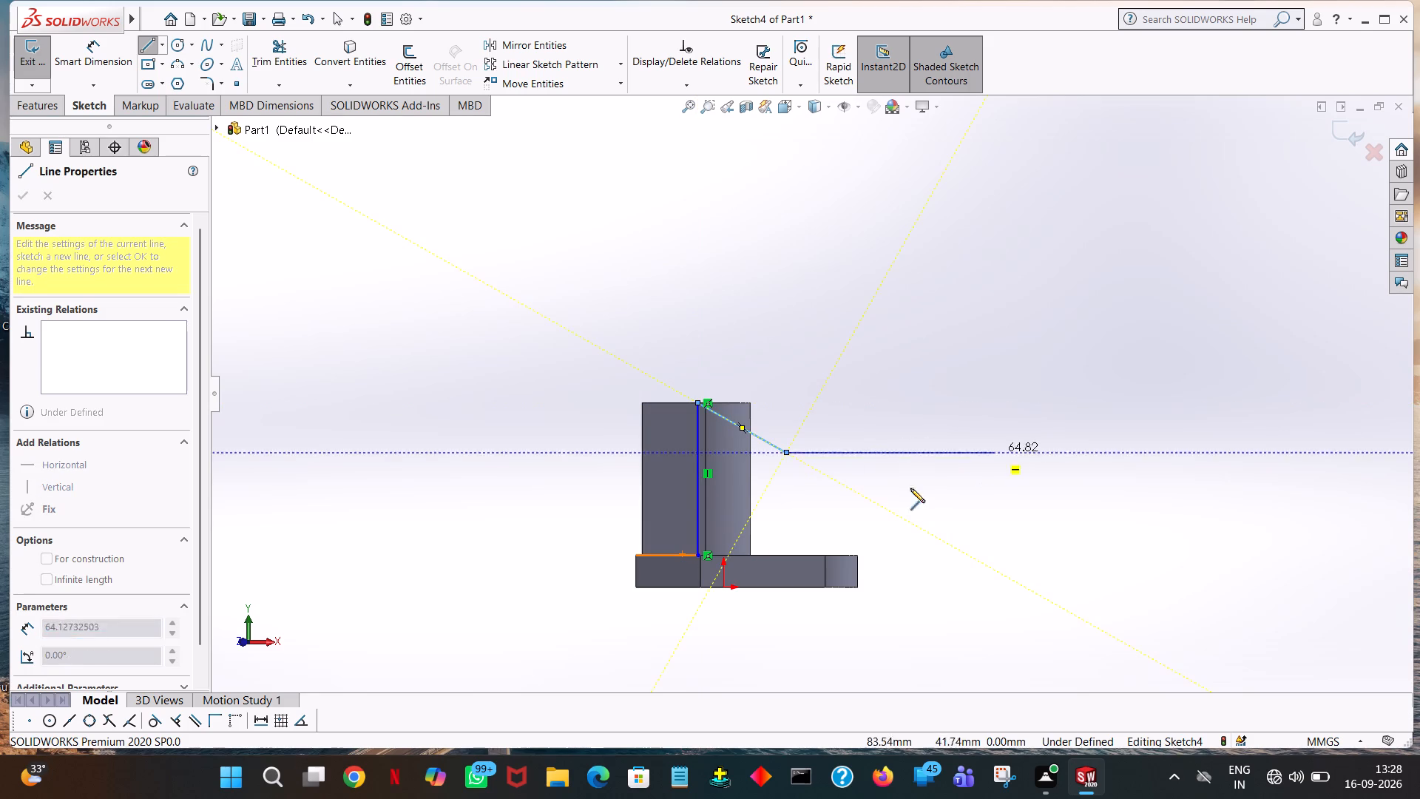
{"action": "right_click", "coordinate": [1104, 445]}
{"action": "left_click", "coordinate": [1142, 451]}
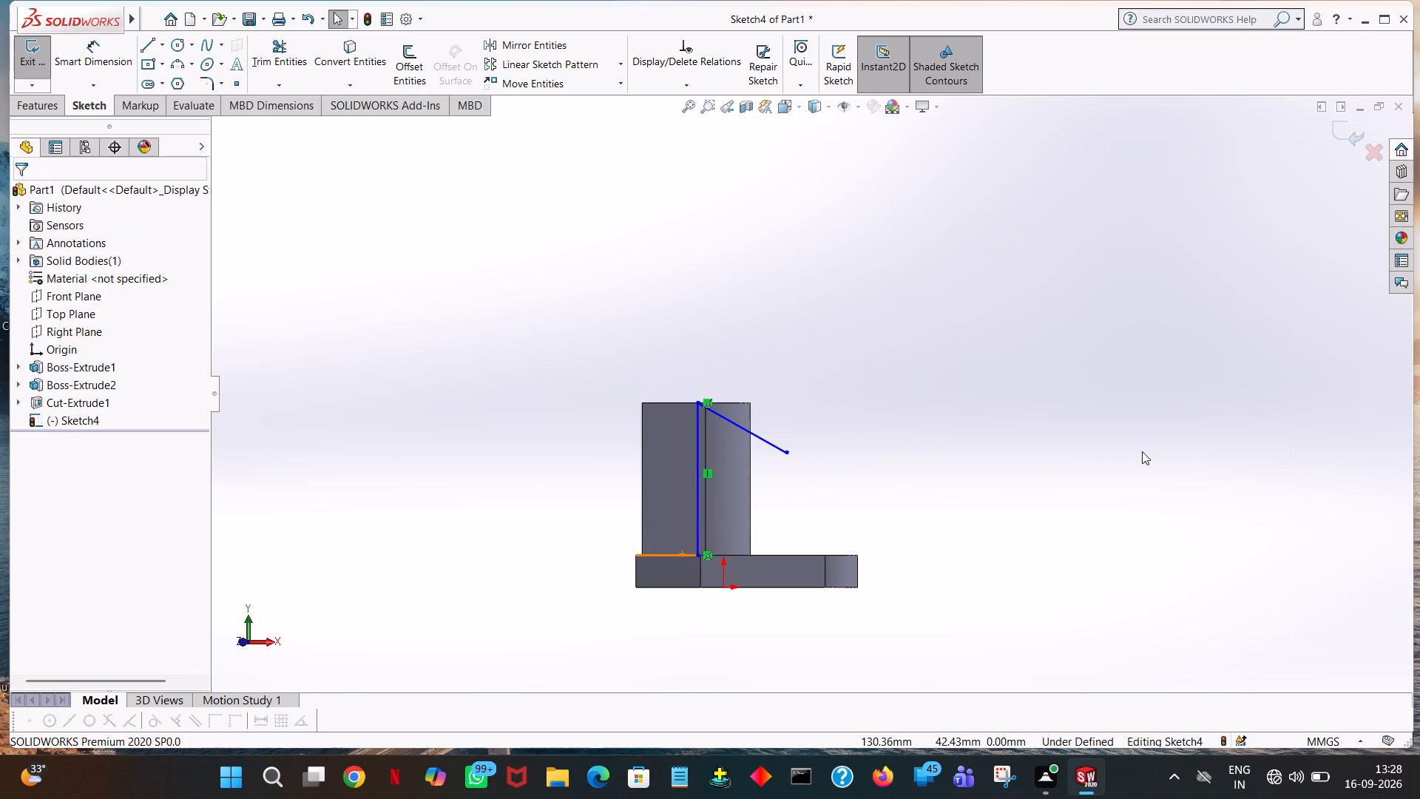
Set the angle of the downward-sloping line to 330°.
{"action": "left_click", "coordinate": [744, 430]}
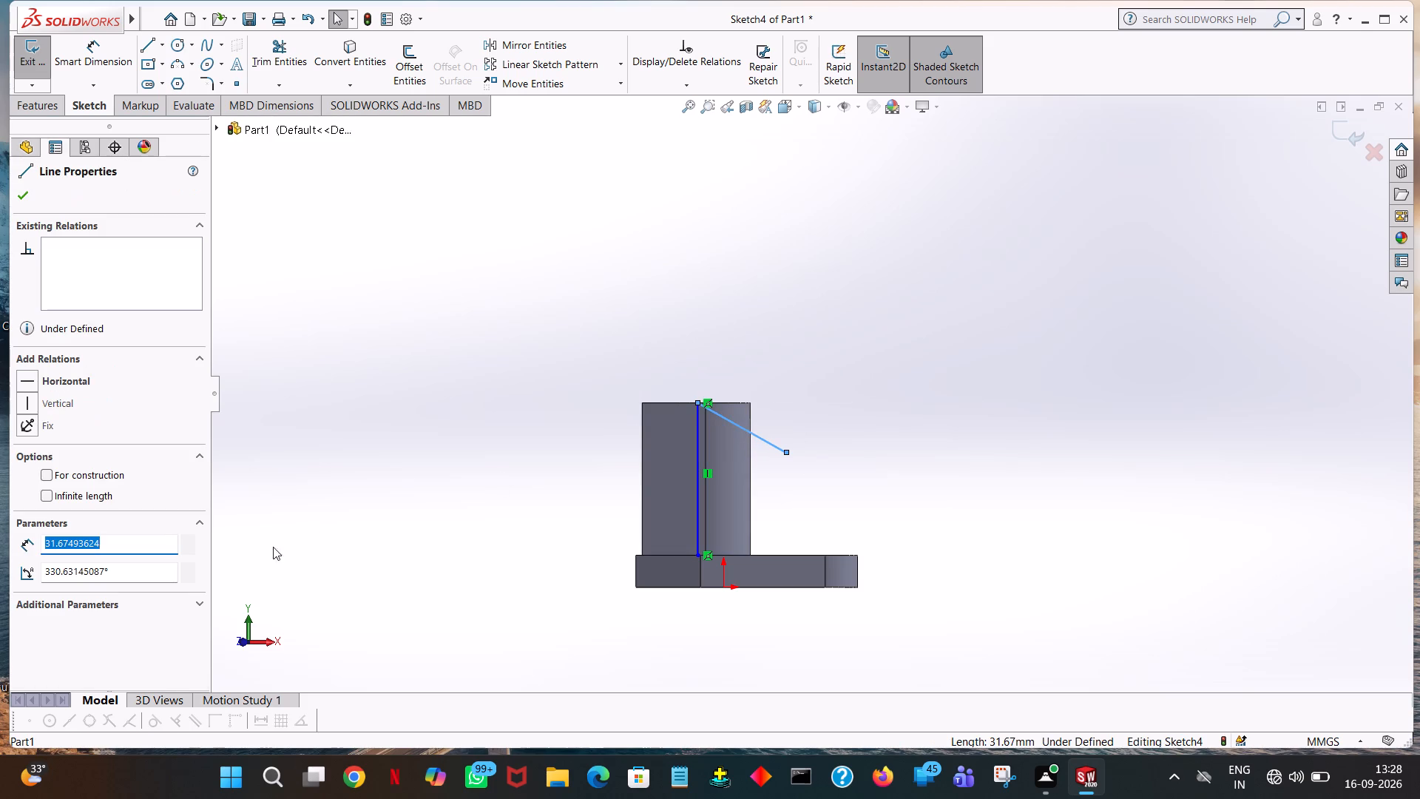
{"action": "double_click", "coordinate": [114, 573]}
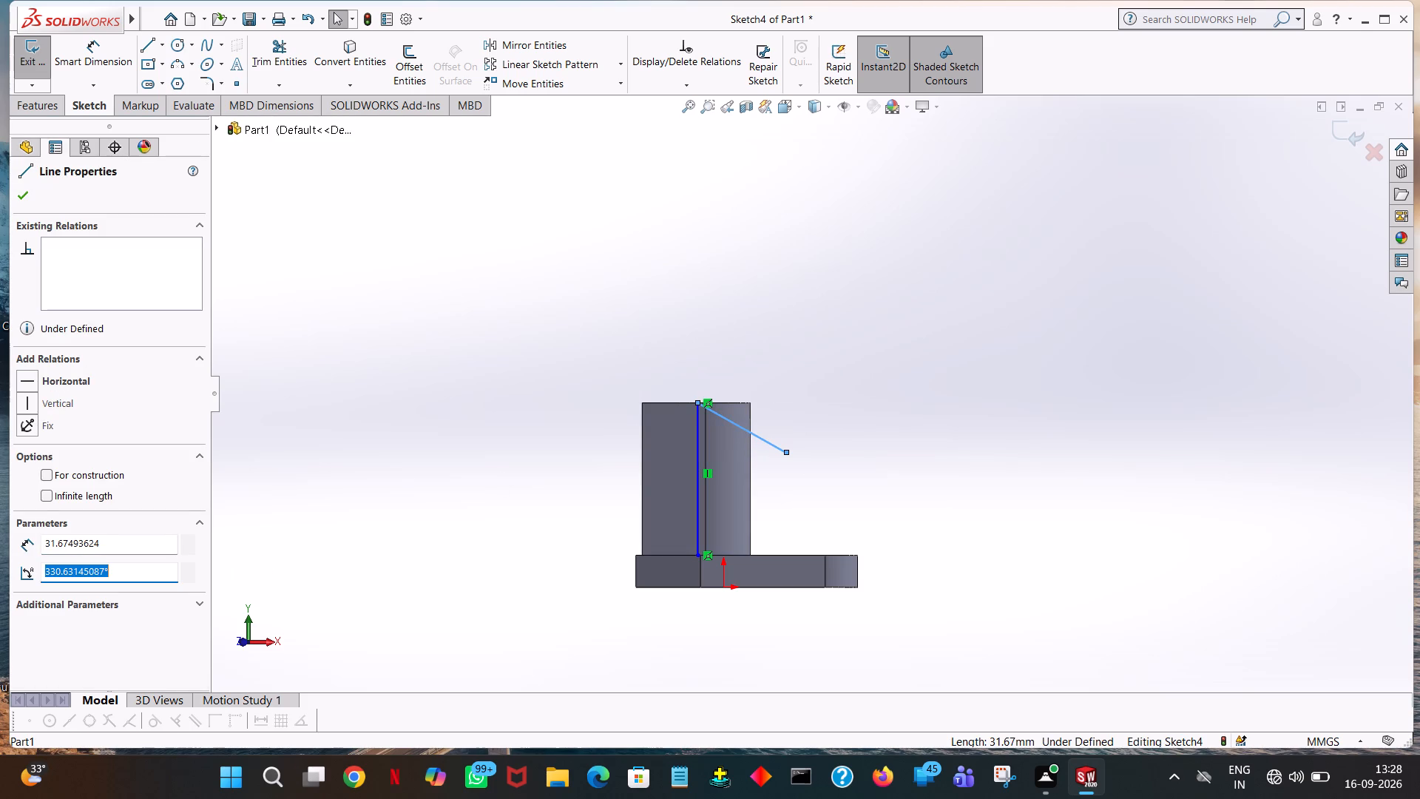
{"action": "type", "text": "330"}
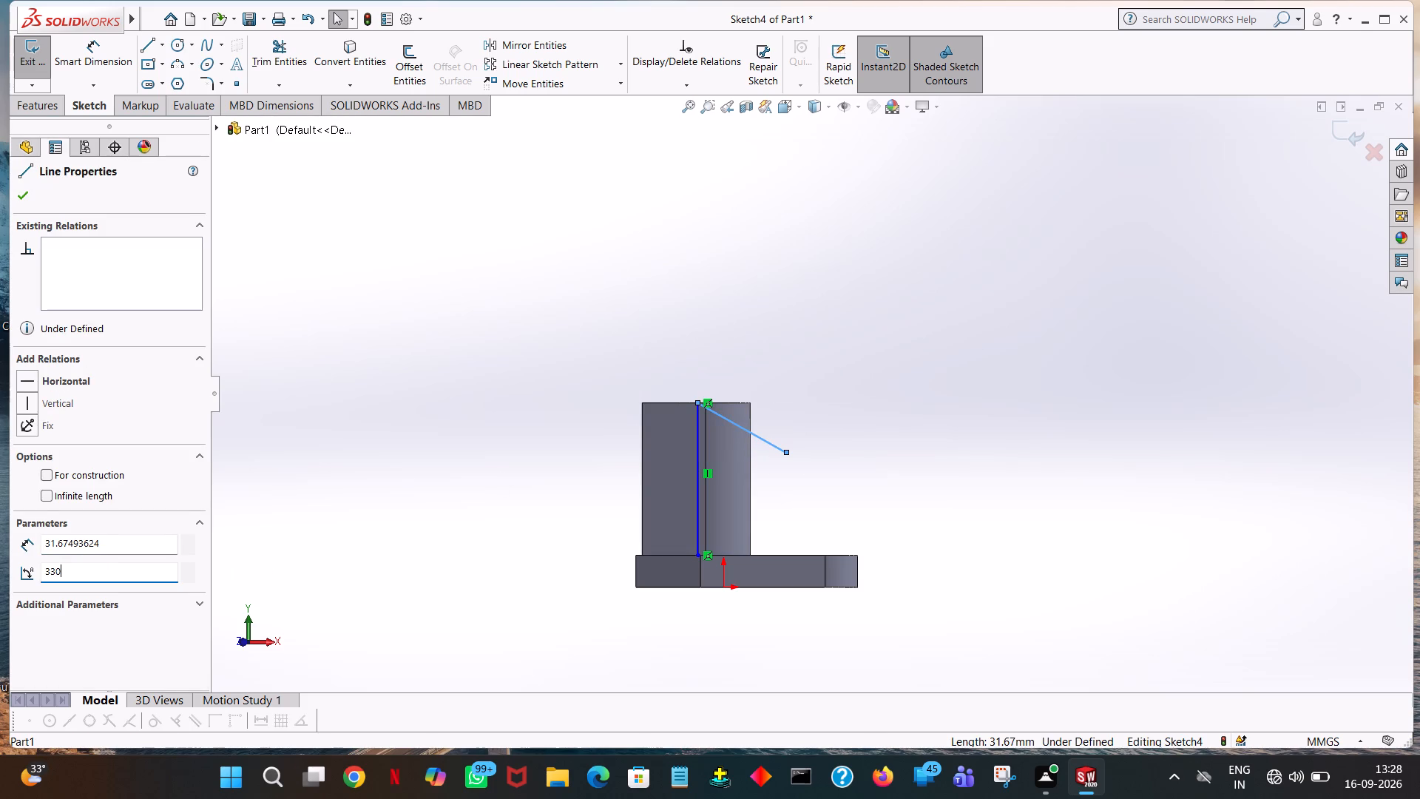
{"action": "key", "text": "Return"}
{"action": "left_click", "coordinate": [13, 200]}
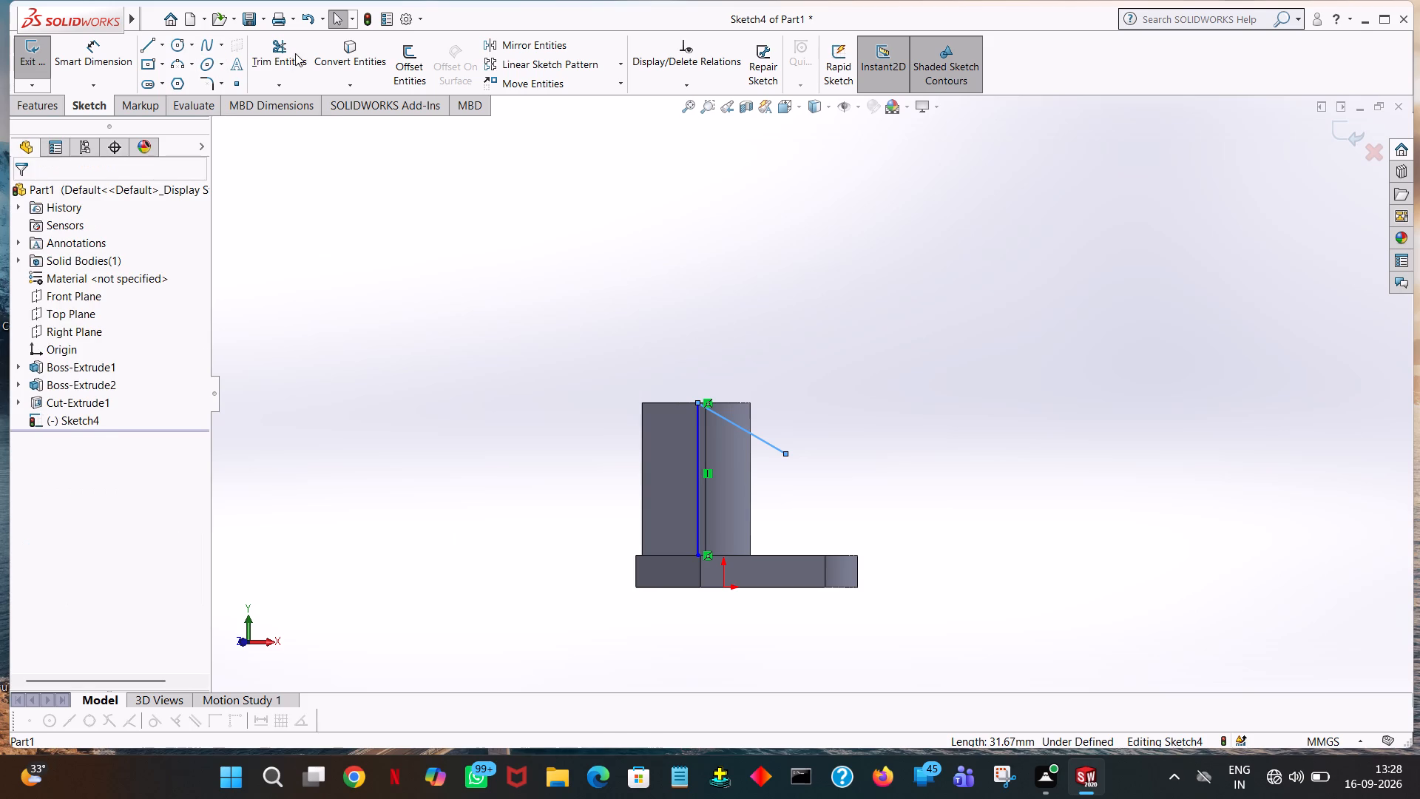
Examine from several angles how the sloped line runs past the tower's rounded end.
{"action": "left_click", "coordinate": [295, 53]}
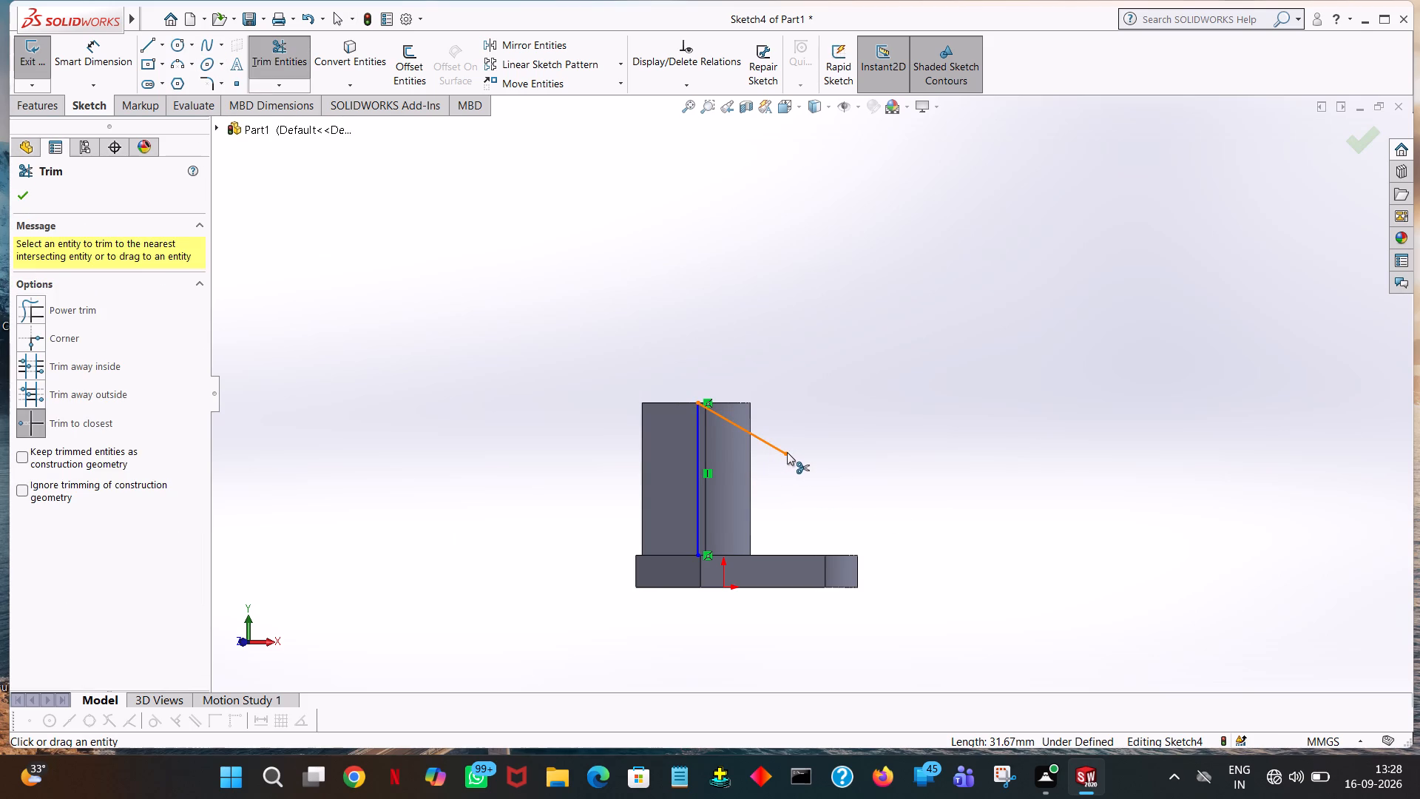
{"action": "middle_click_drag", "start_coordinate": [1106, 480], "coordinate": [914, 547]}
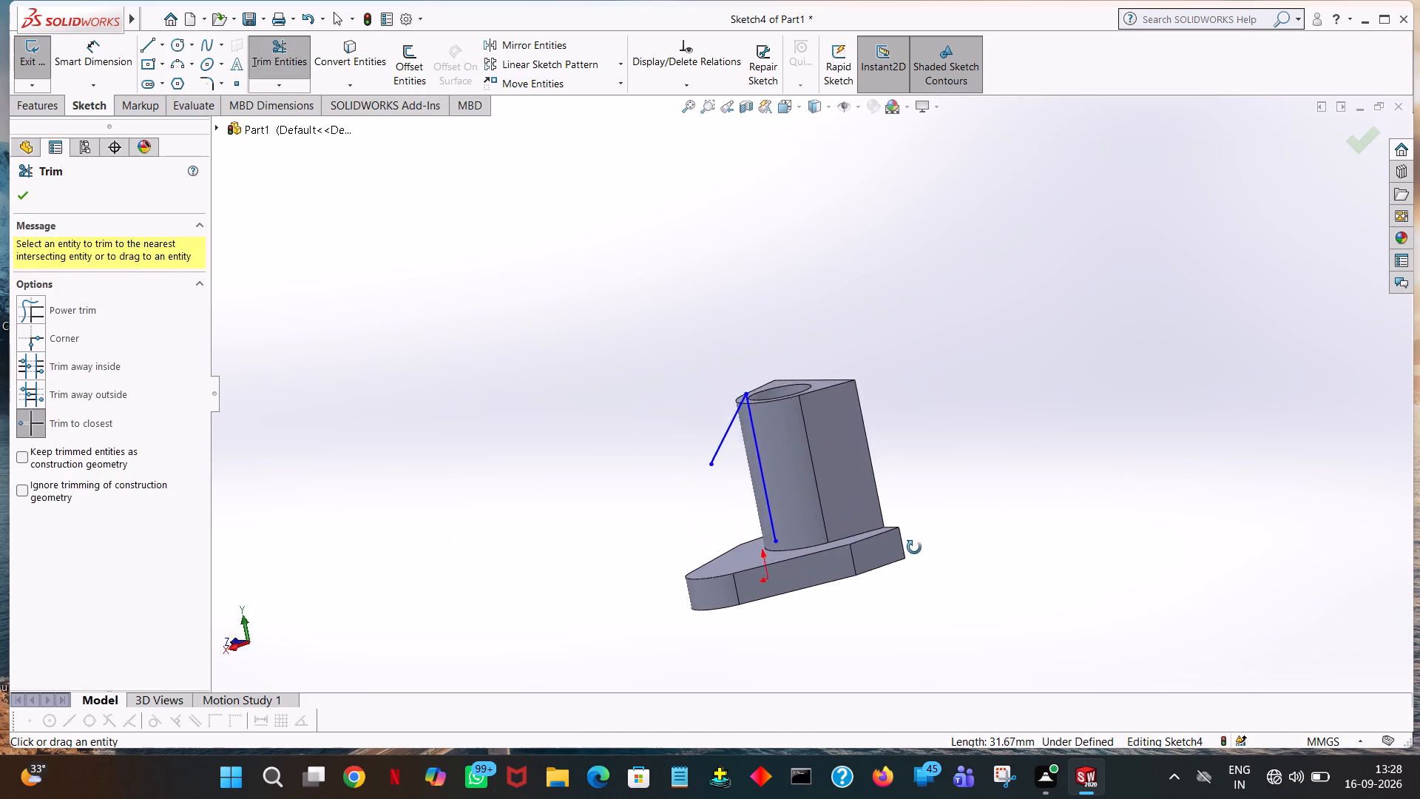
{"action": "middle_click_drag", "start_coordinate": [914, 547], "coordinate": [1120, 561]}
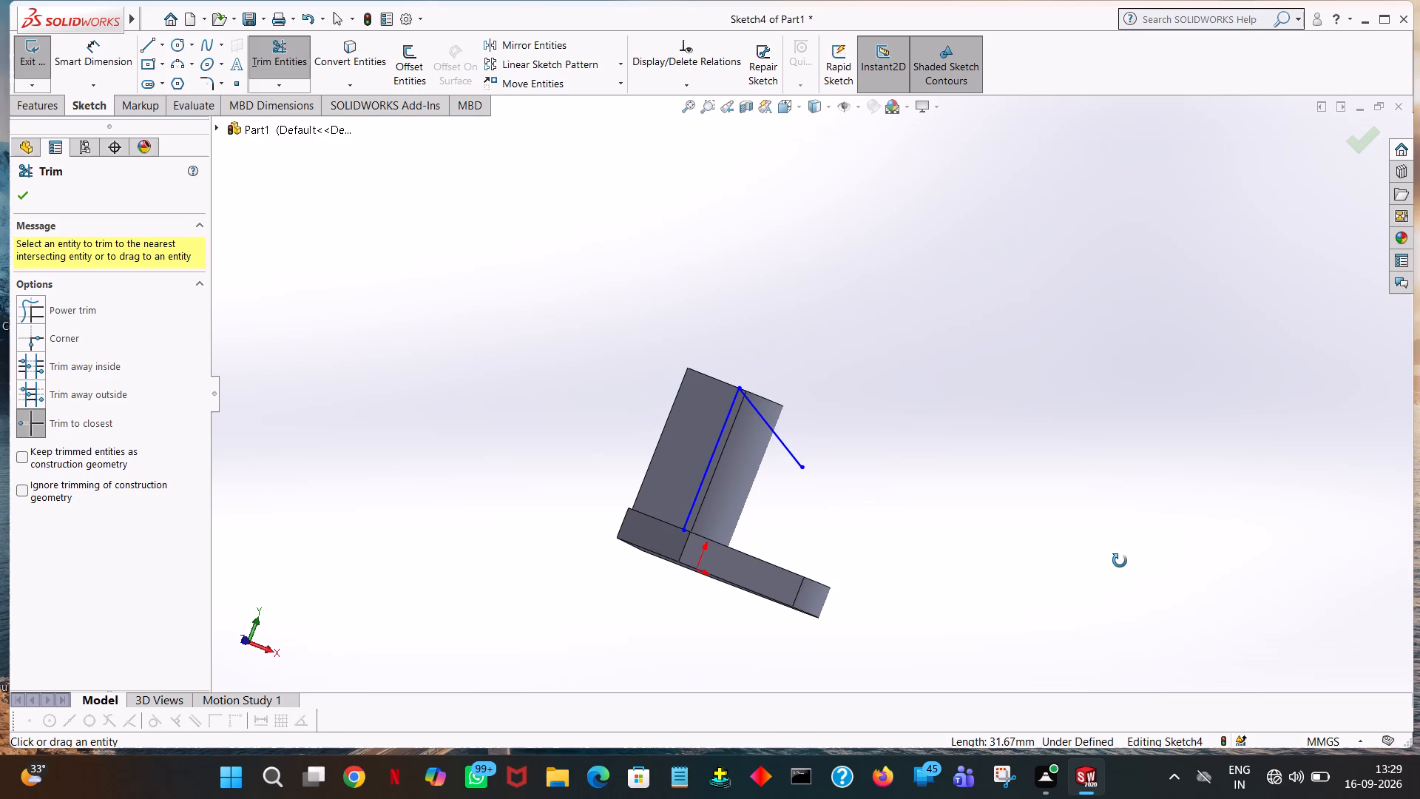
{"action": "middle_click_drag", "start_coordinate": [1120, 561], "coordinate": [1120, 596]}
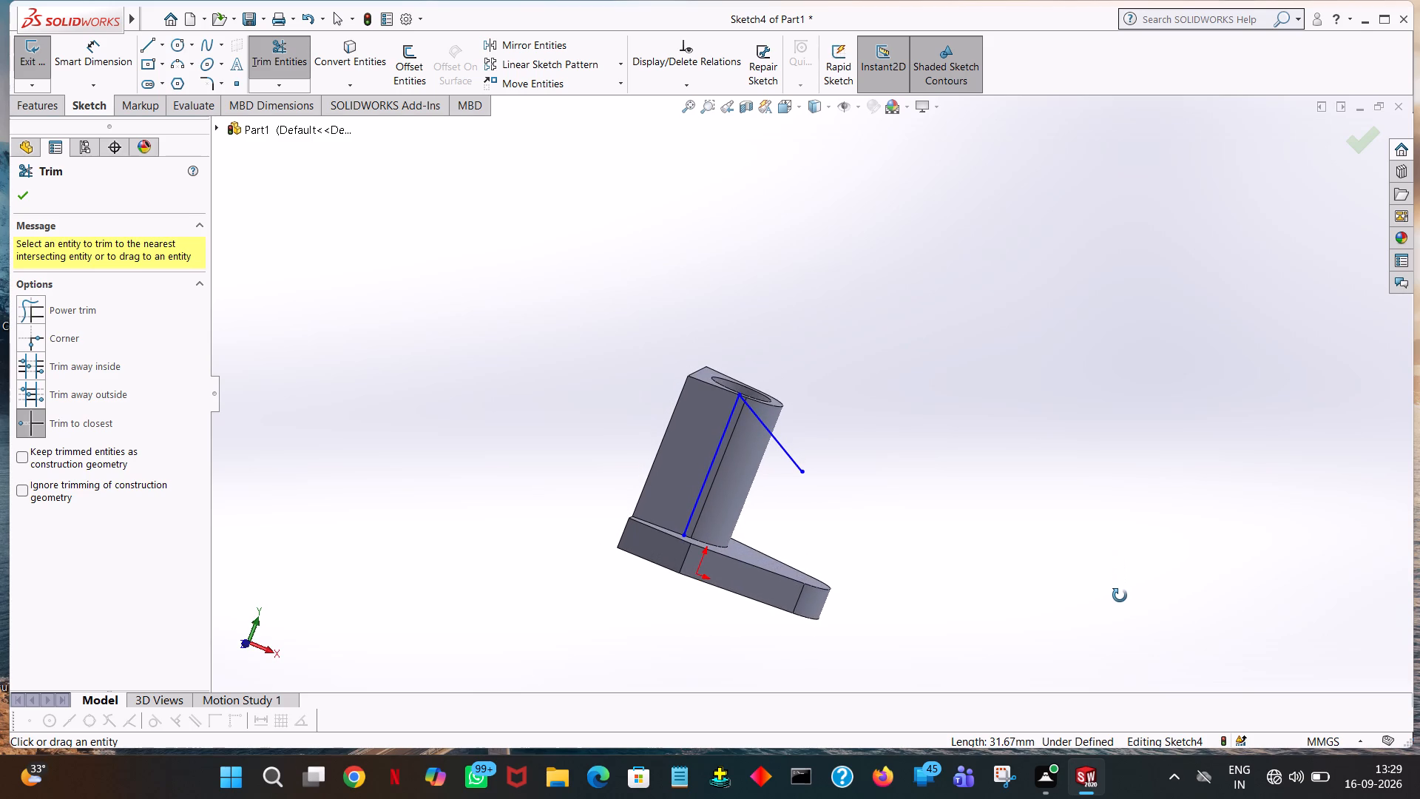
{"action": "middle_click_drag", "start_coordinate": [1120, 596], "coordinate": [974, 644]}
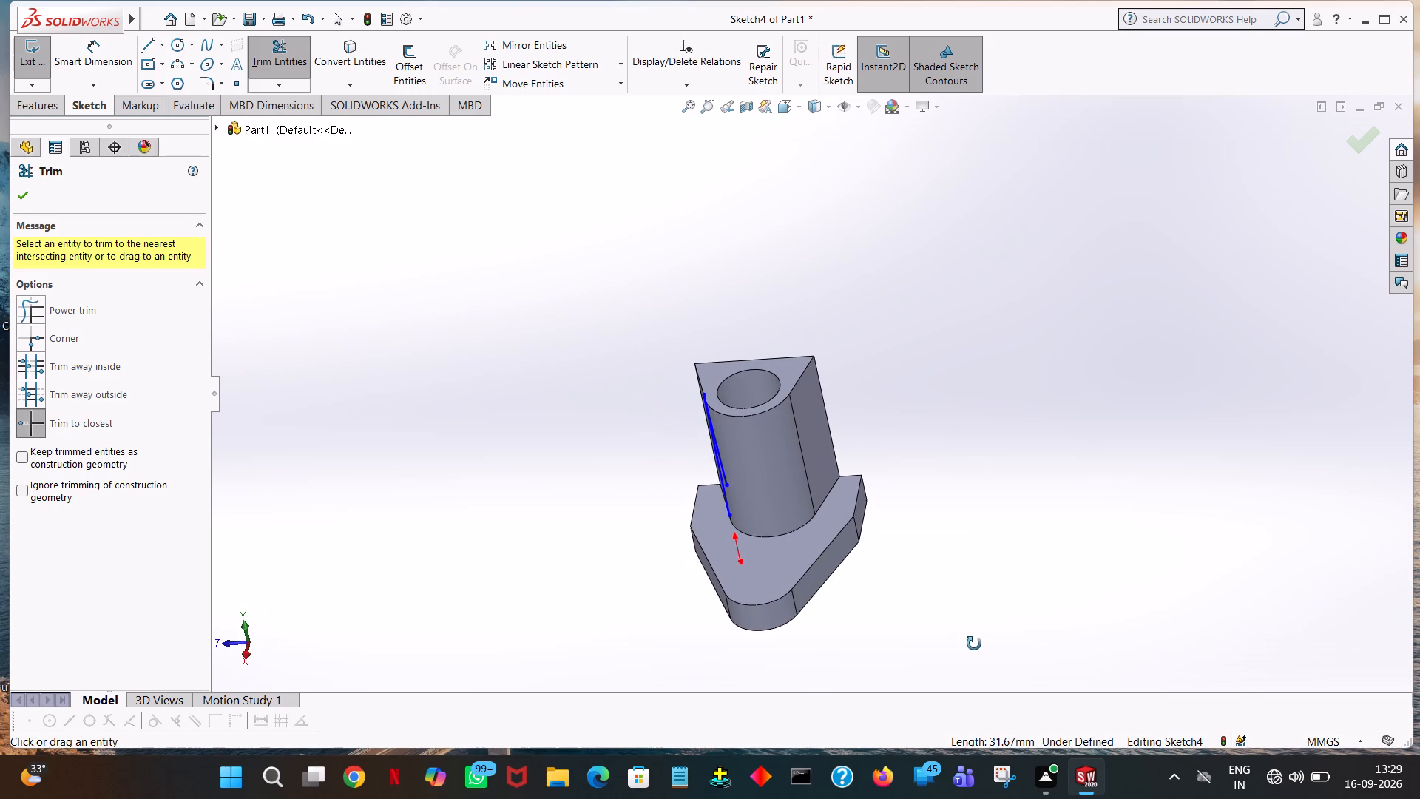
{"action": "middle_click_drag", "start_coordinate": [974, 644], "coordinate": [984, 727]}
{"action": "middle_click_drag", "start_coordinate": [995, 655], "coordinate": [1147, 553]}
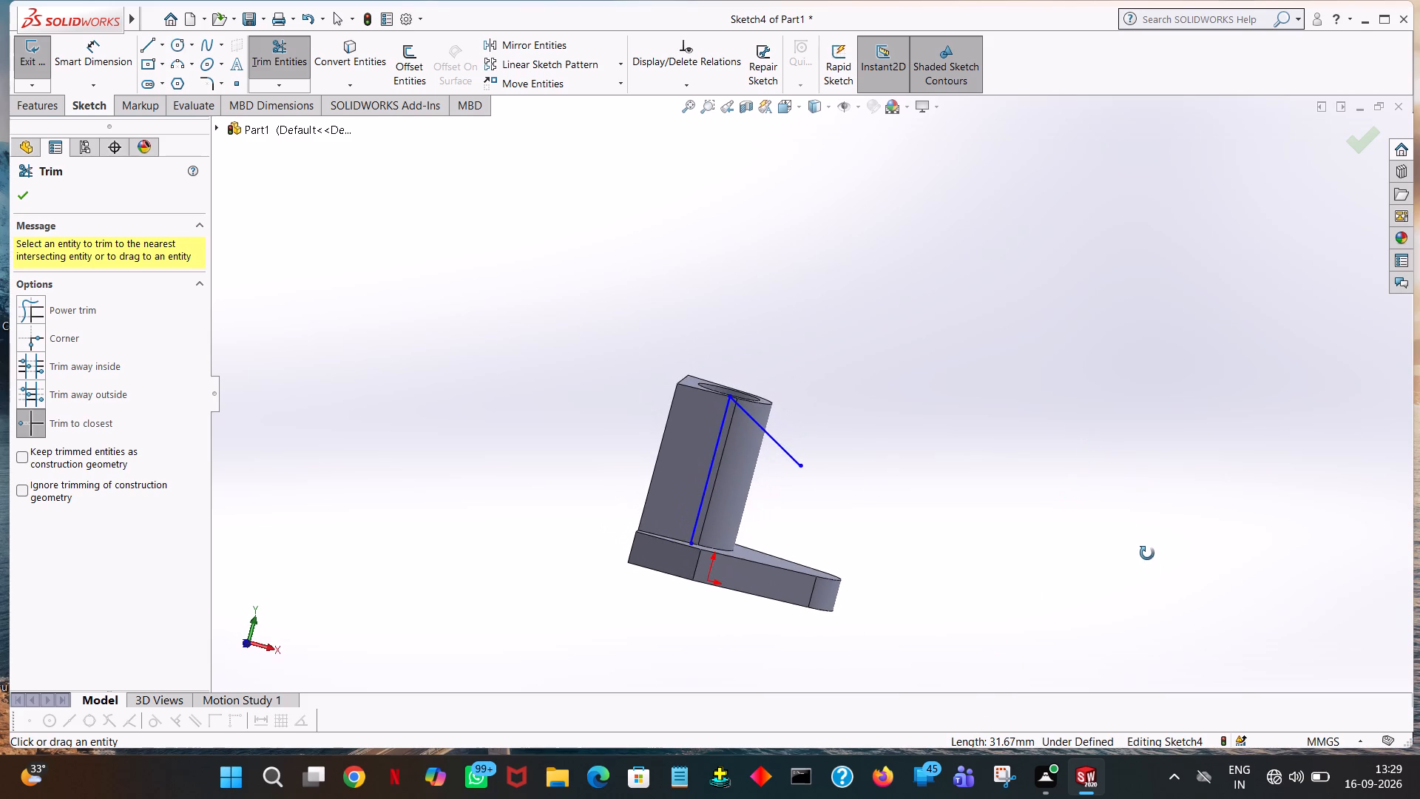
{"action": "middle_click_drag", "start_coordinate": [1147, 553], "coordinate": [1153, 528]}
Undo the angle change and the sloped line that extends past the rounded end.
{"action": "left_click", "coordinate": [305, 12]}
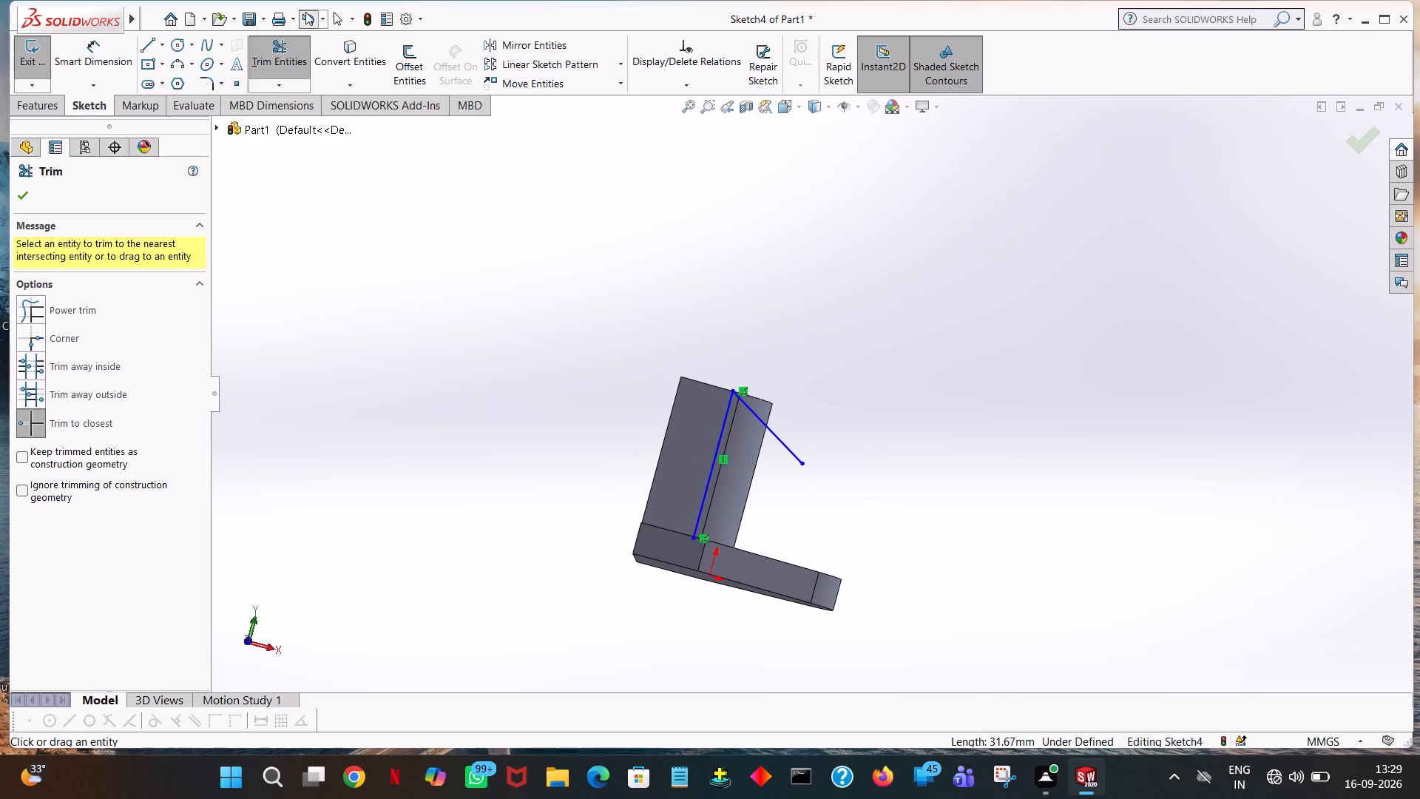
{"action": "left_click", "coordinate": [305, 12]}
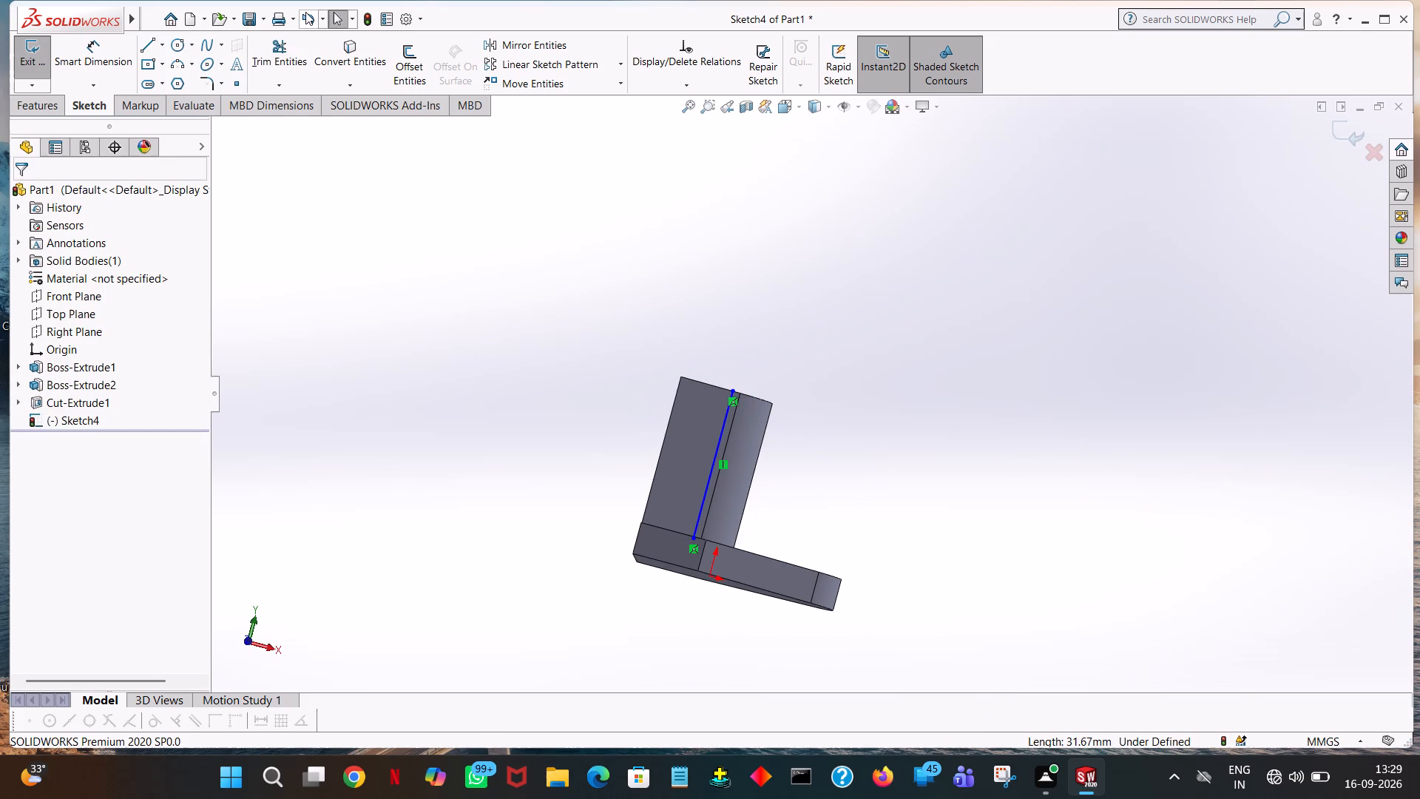
View the sketch face-on and draw a line about 19.1 mm long from the vertical line's top end down to the rounded end's outer edge.
{"action": "key", "text": "space"}
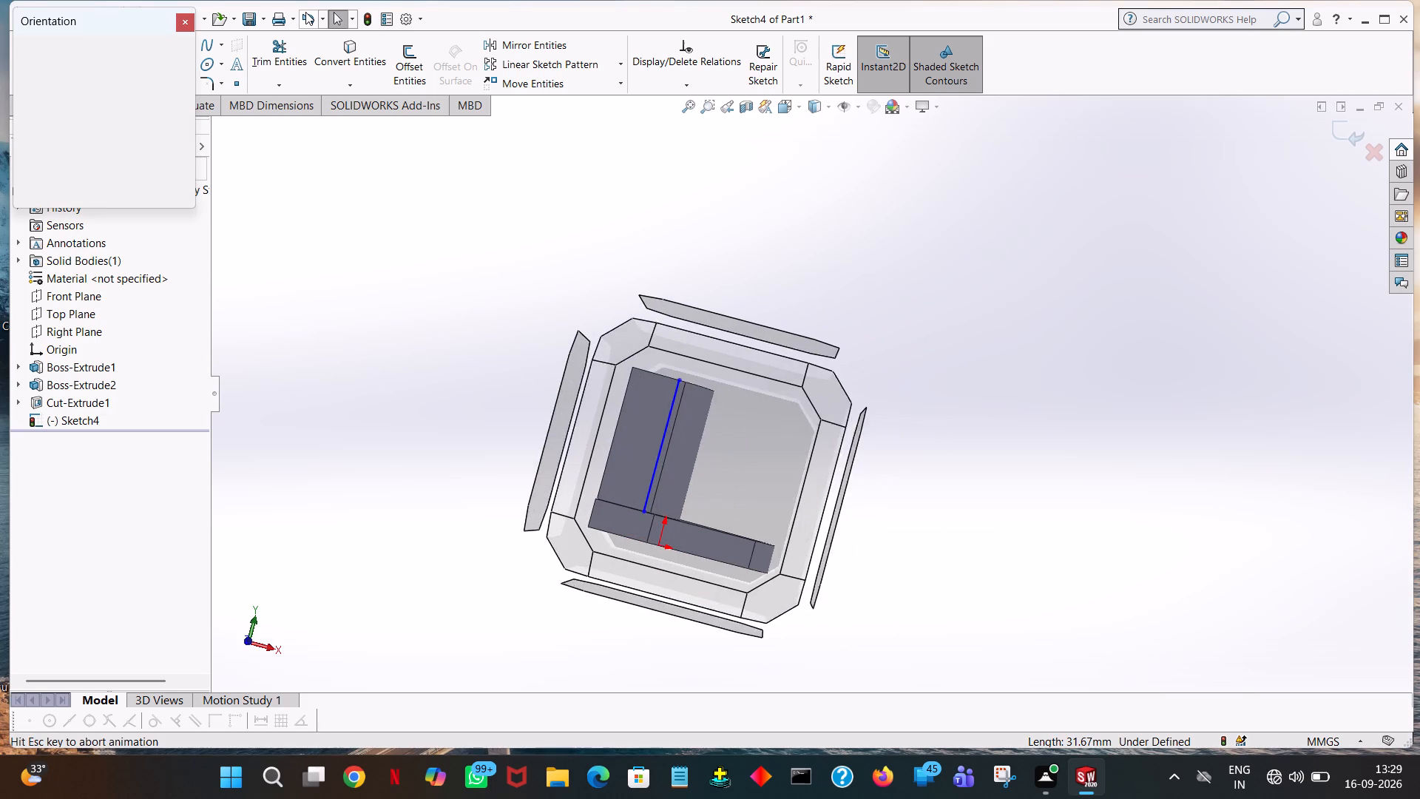
{"action": "left_click", "coordinate": [183, 107]}
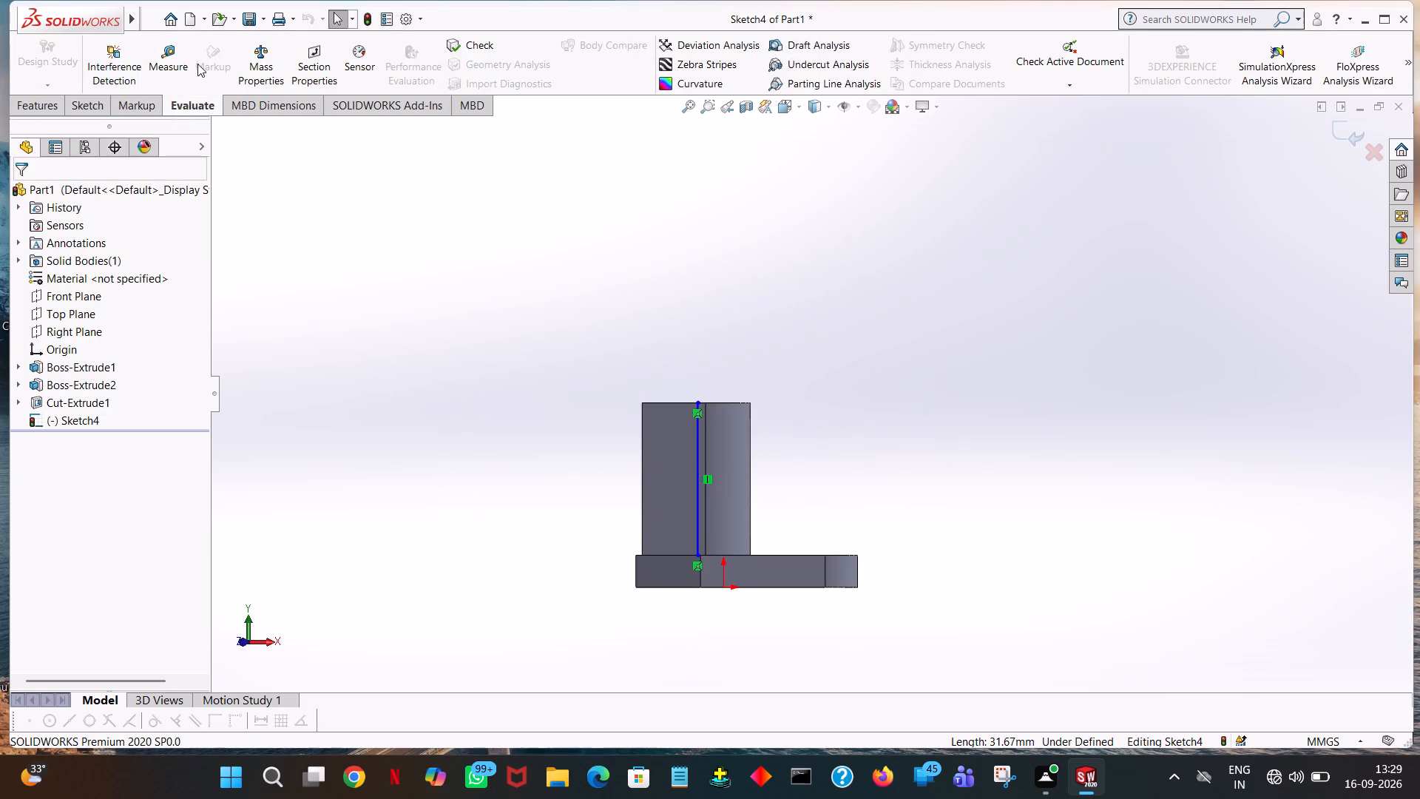
{"action": "left_click", "coordinate": [78, 106]}
{"action": "left_click", "coordinate": [140, 44]}
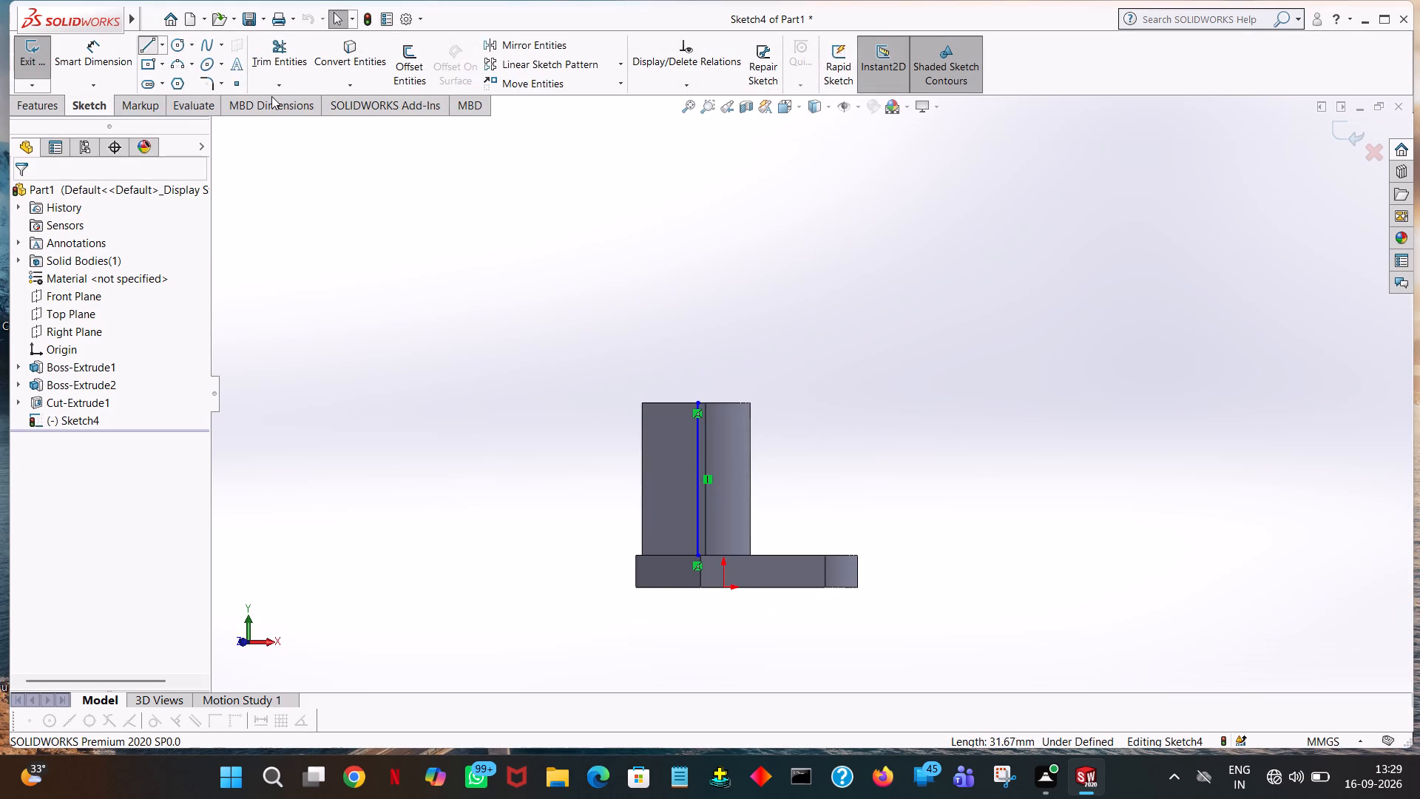
{"action": "left_click", "coordinate": [696, 403]}
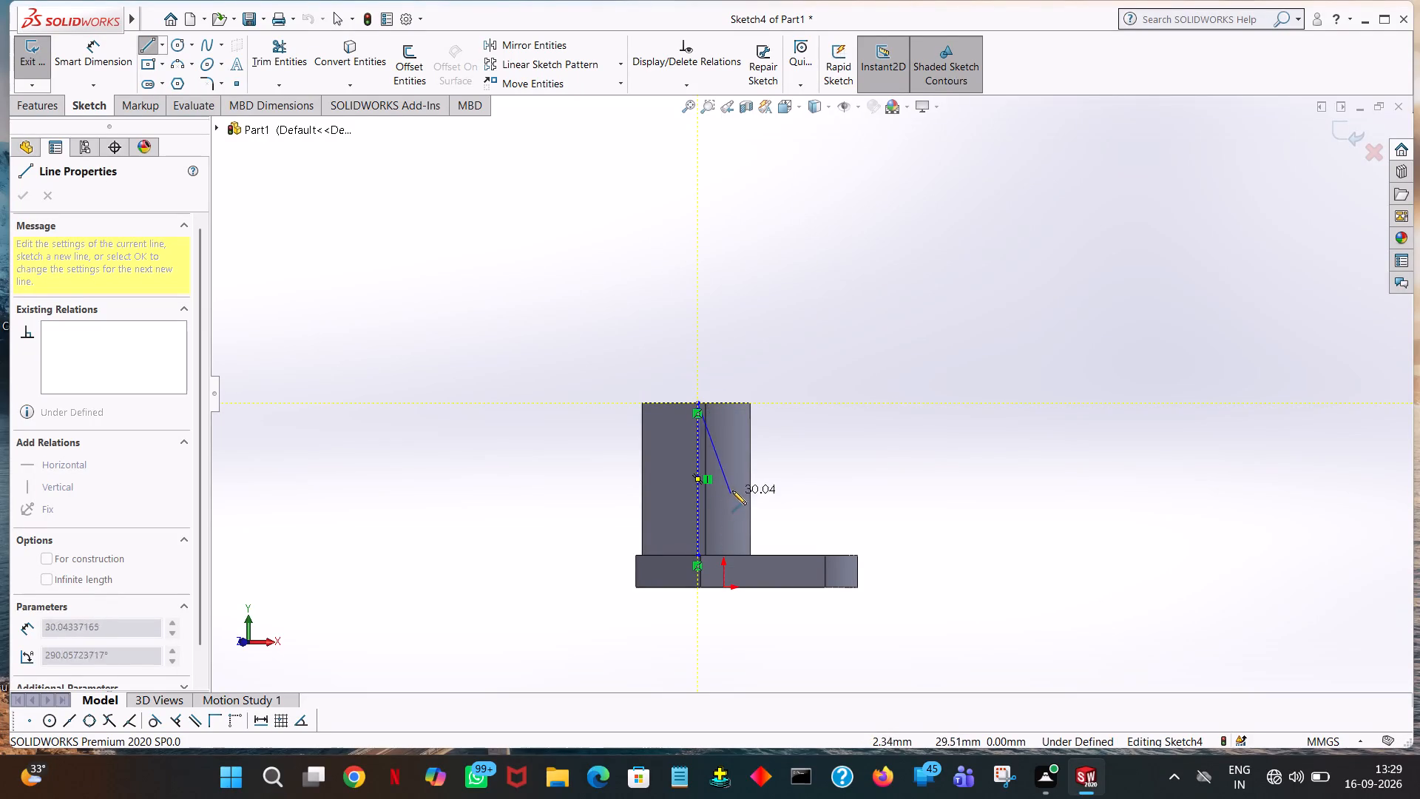
{"action": "left_click", "coordinate": [751, 434]}
{"action": "right_click", "coordinate": [751, 434]}
{"action": "left_click", "coordinate": [784, 442]}
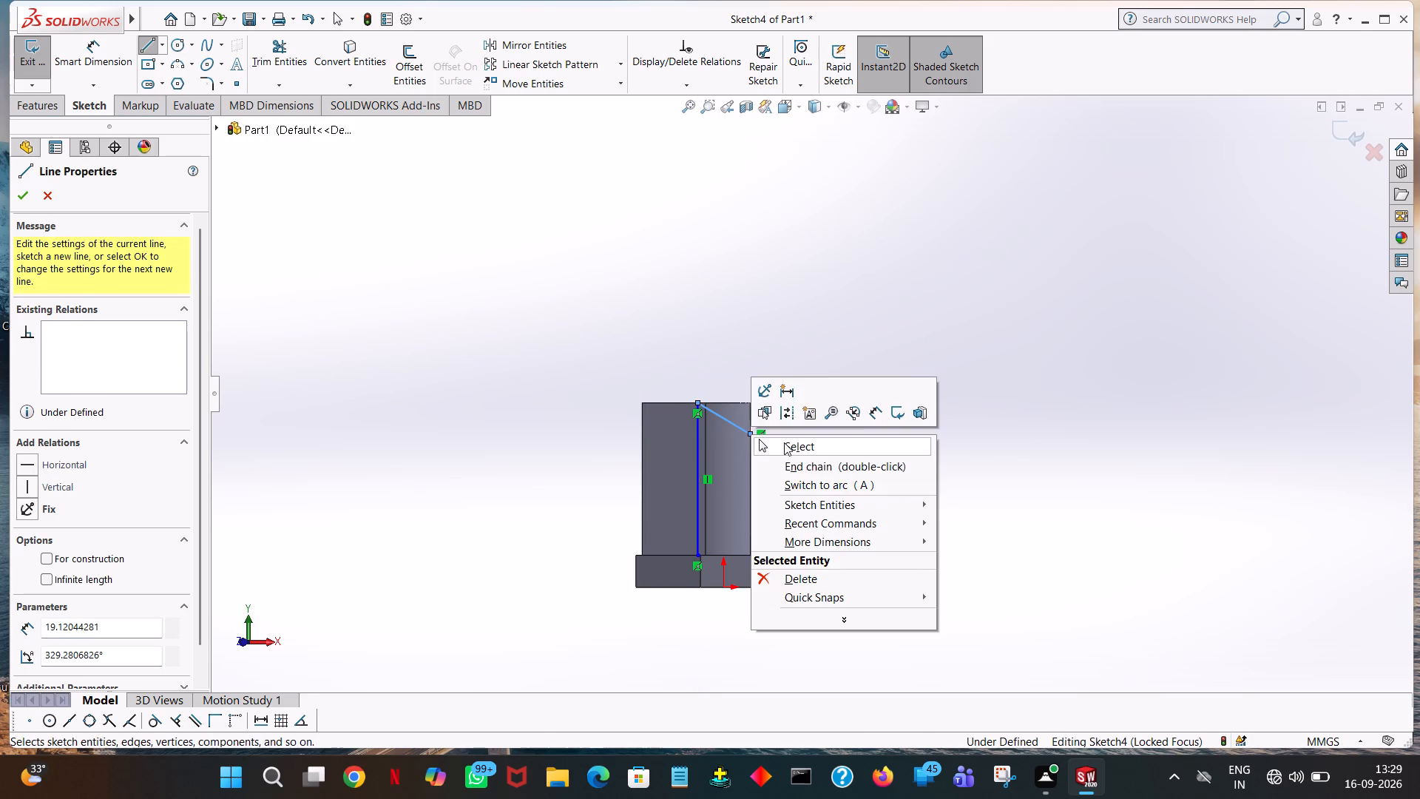
Set the angle of the sloped line over the rounded end to 330°.
{"action": "left_click", "coordinate": [728, 417]}
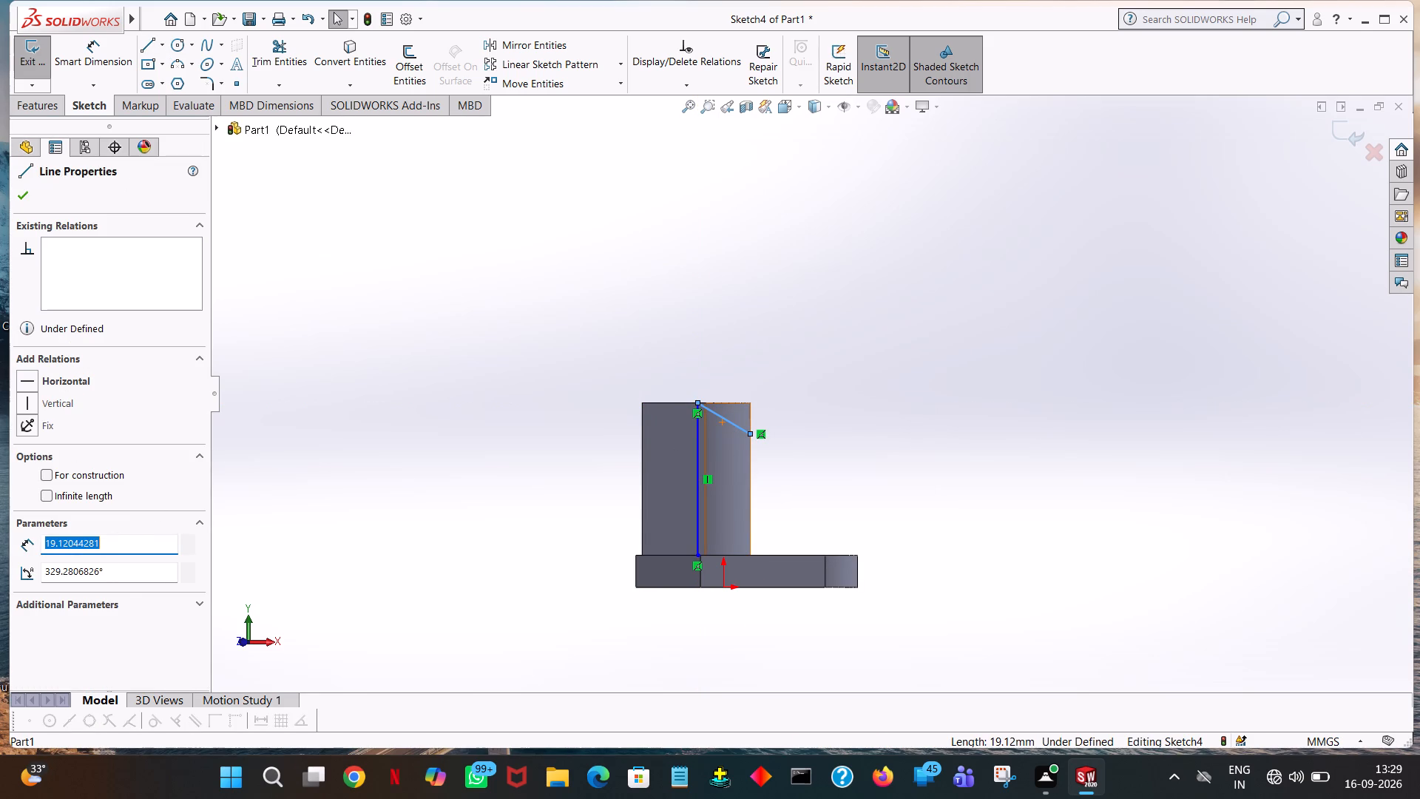
{"action": "double_click", "coordinate": [135, 570]}
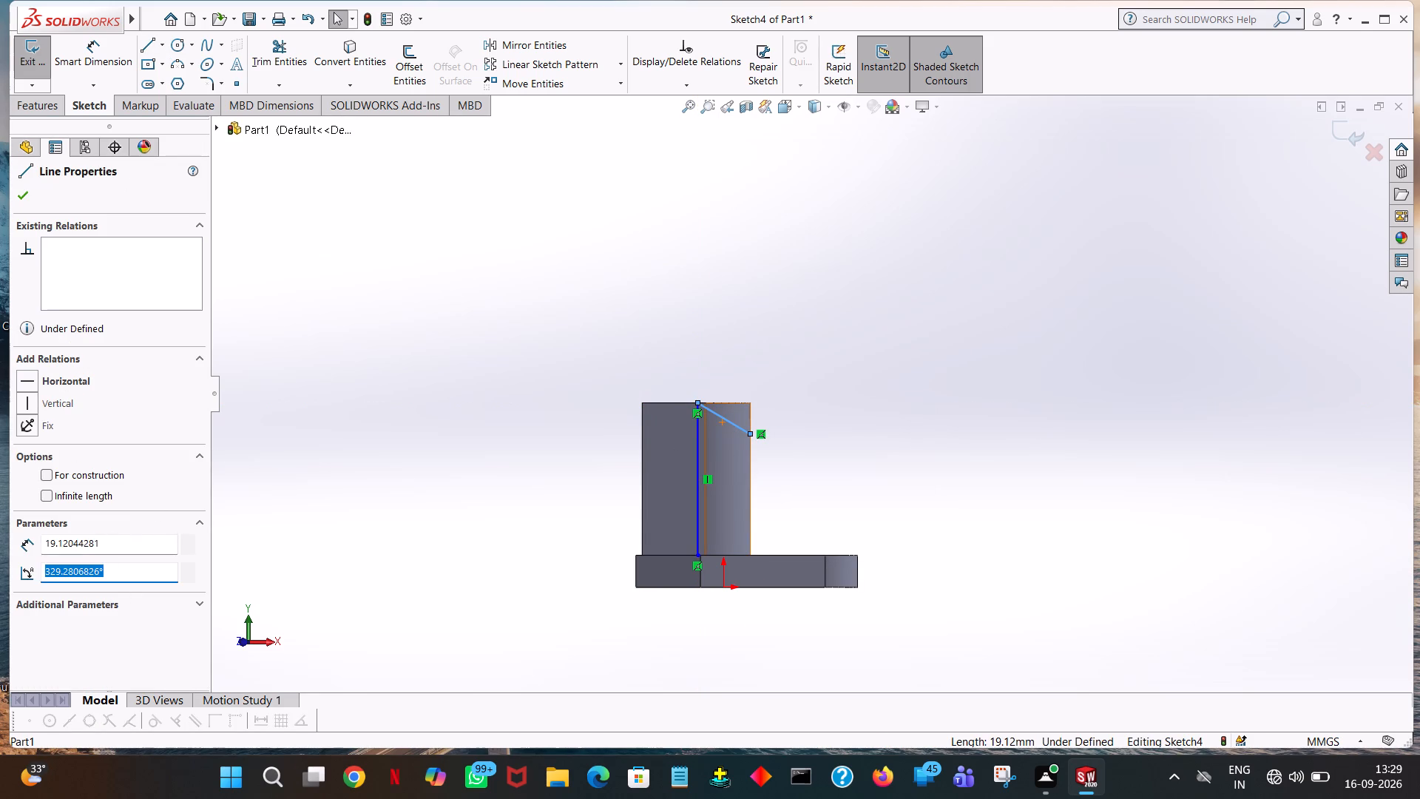
{"action": "type", "text": "330"}
{"action": "key", "text": "Return"}
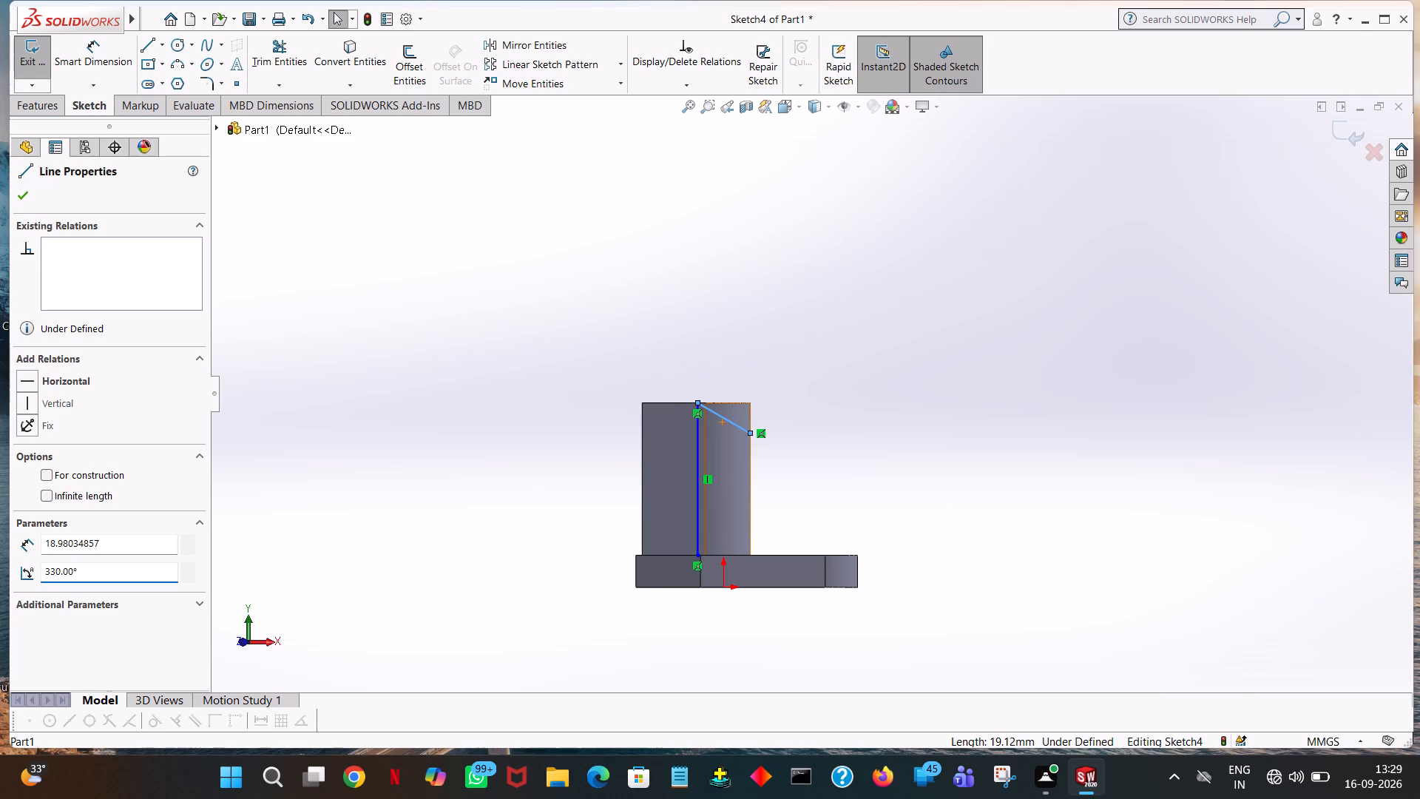
{"action": "left_click", "coordinate": [1260, 309]}
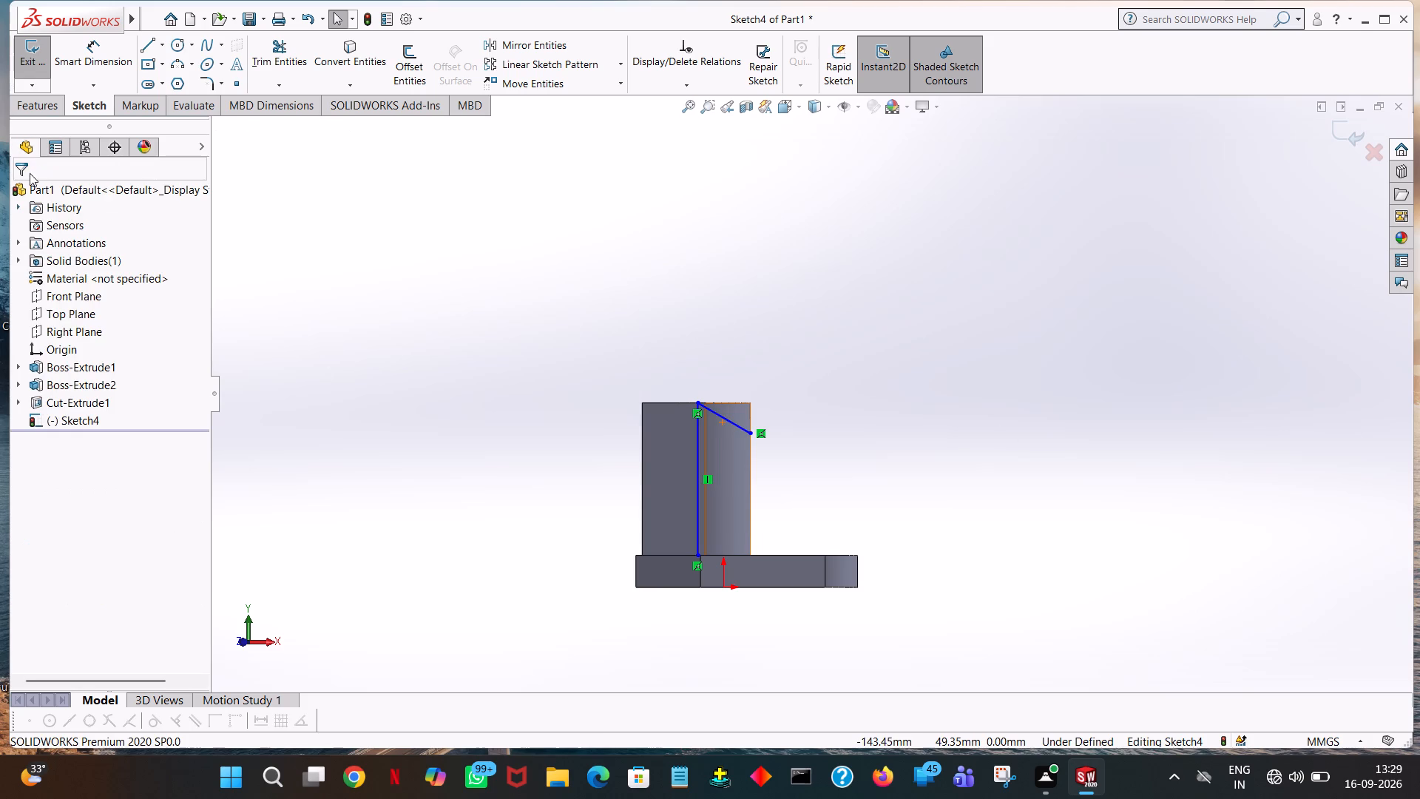
Draw a second downward-sloping line about 19.7 mm long from the vertical line's top end to the tower's opposite vertical edge.
{"action": "left_click", "coordinate": [148, 53]}
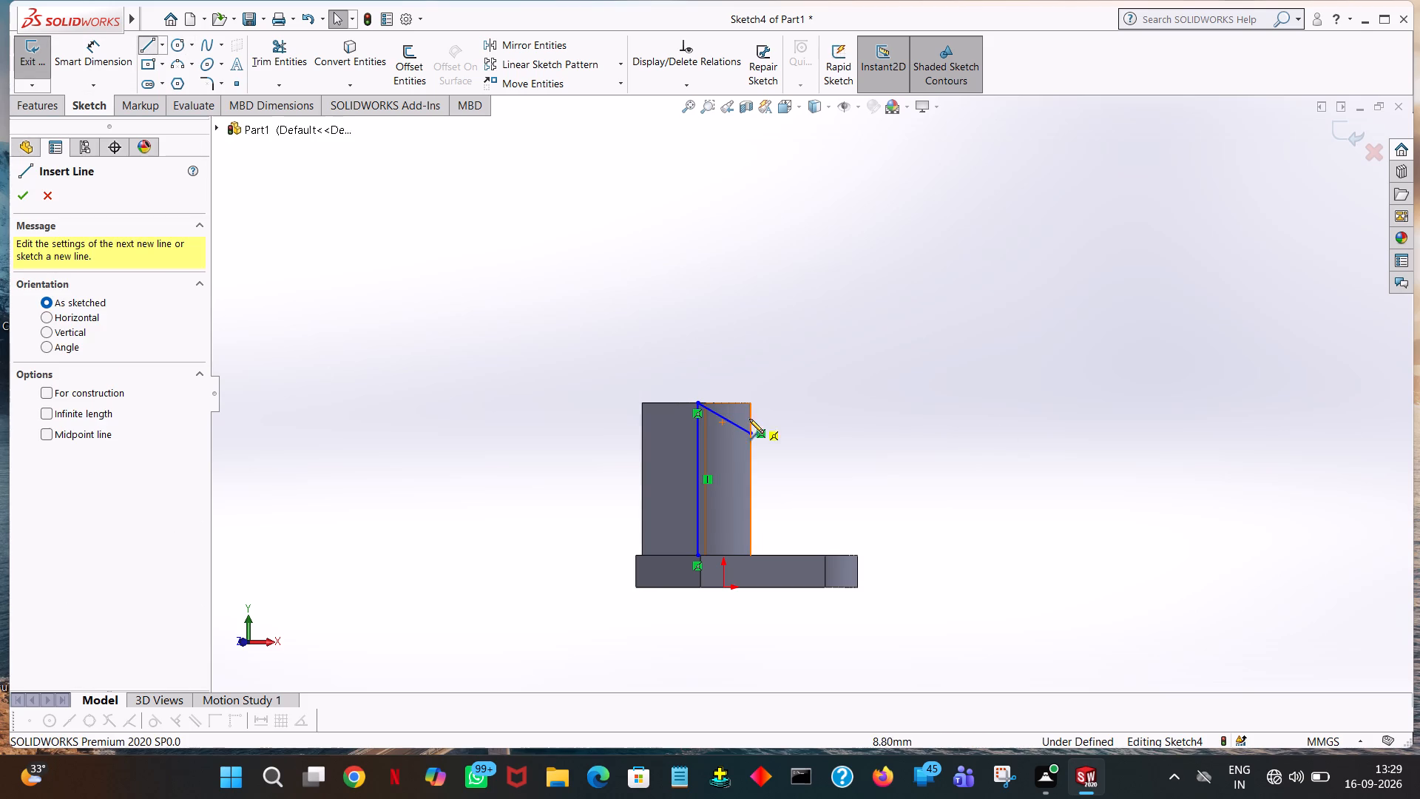
{"action": "left_click", "coordinate": [695, 401]}
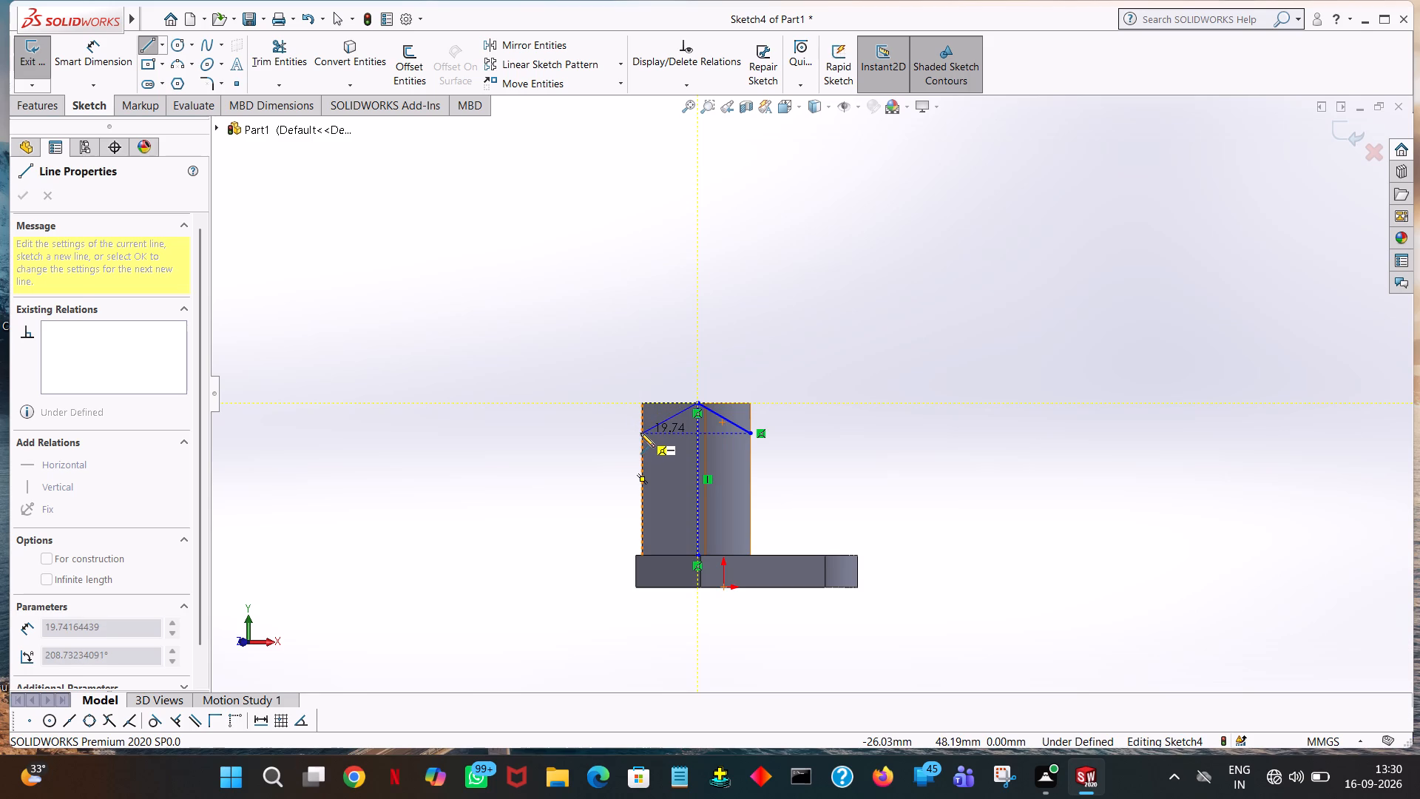
{"action": "left_click", "coordinate": [640, 433]}
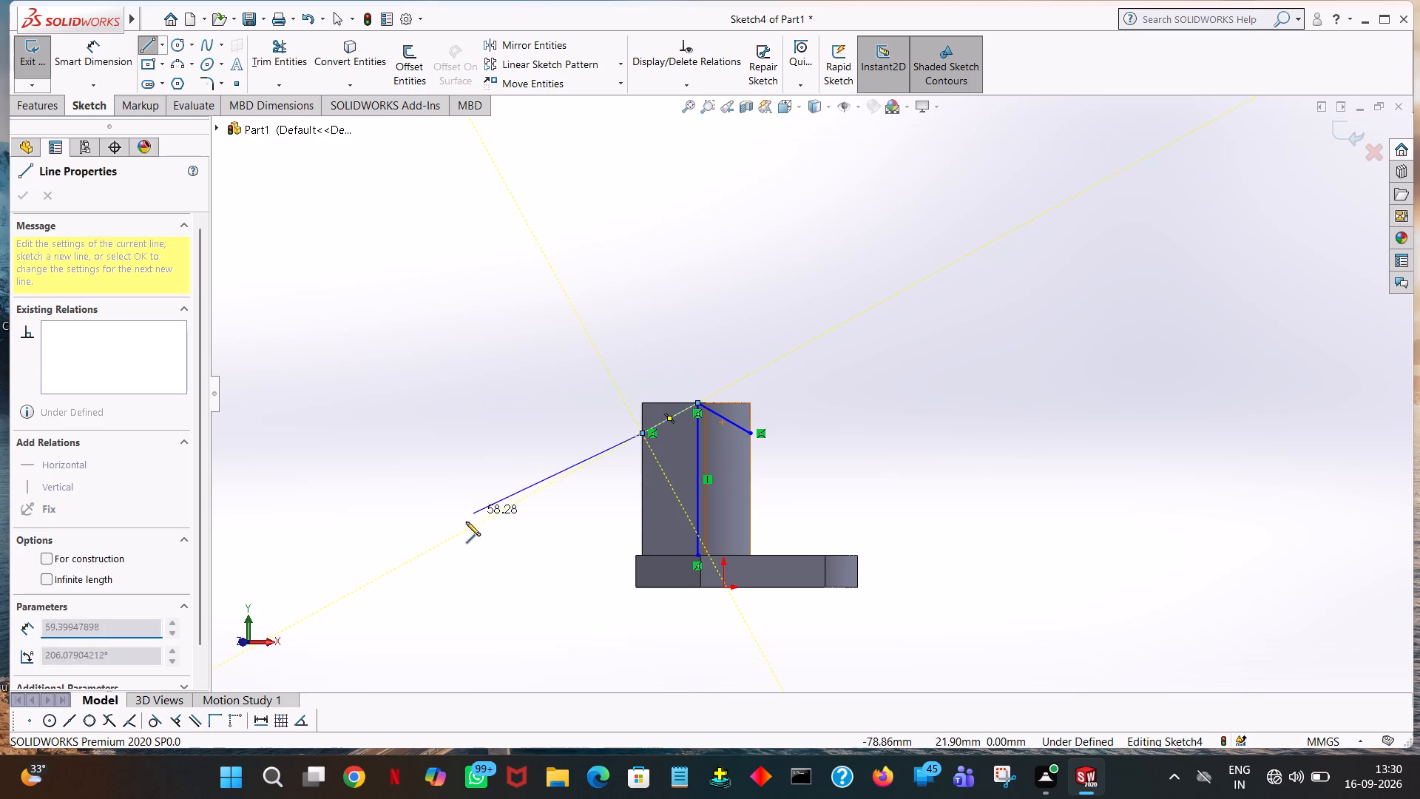
{"action": "right_click", "coordinate": [449, 451]}
{"action": "left_click", "coordinate": [479, 458]}
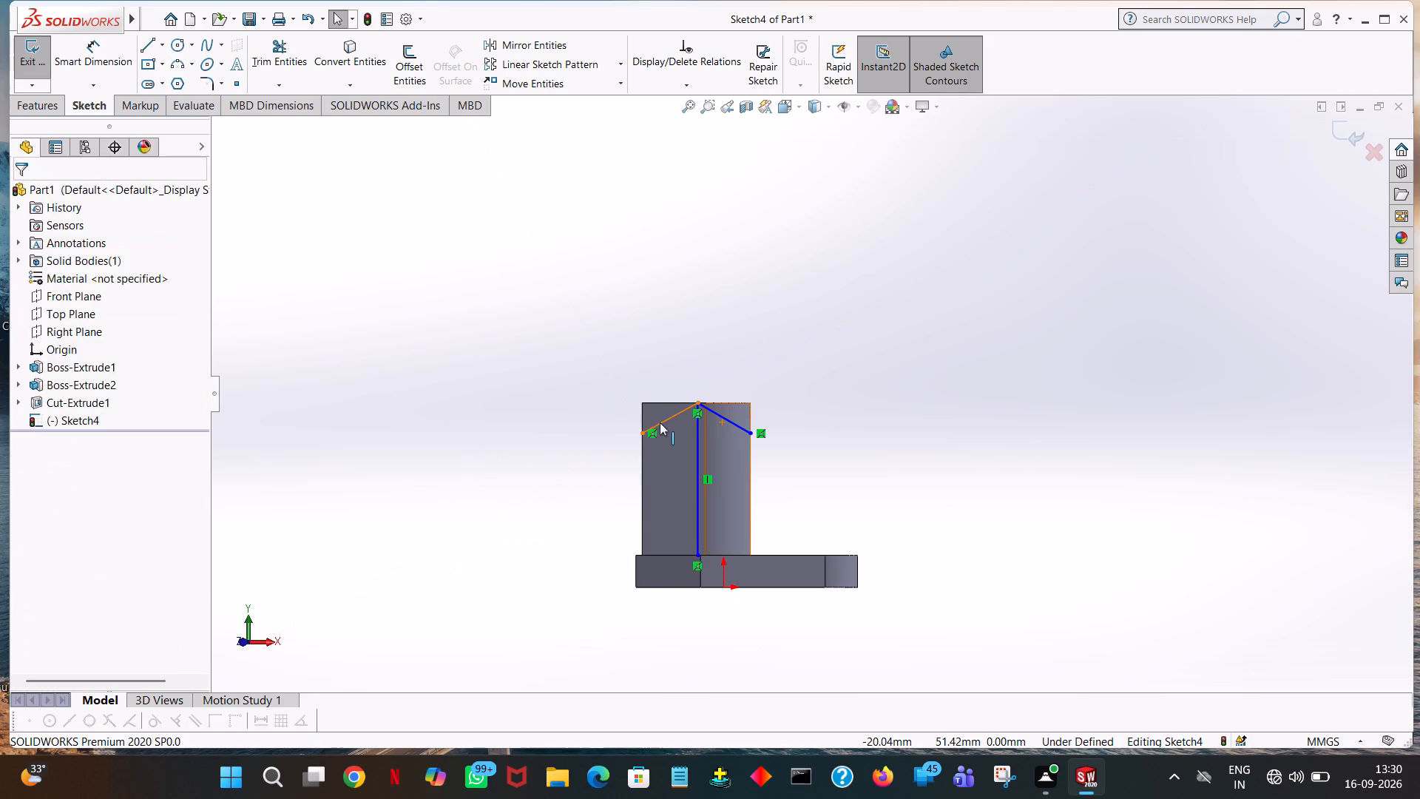
Set the second sloped line's angle to 210°.
{"action": "left_click", "coordinate": [660, 422]}
{"action": "double_click", "coordinate": [118, 563]}
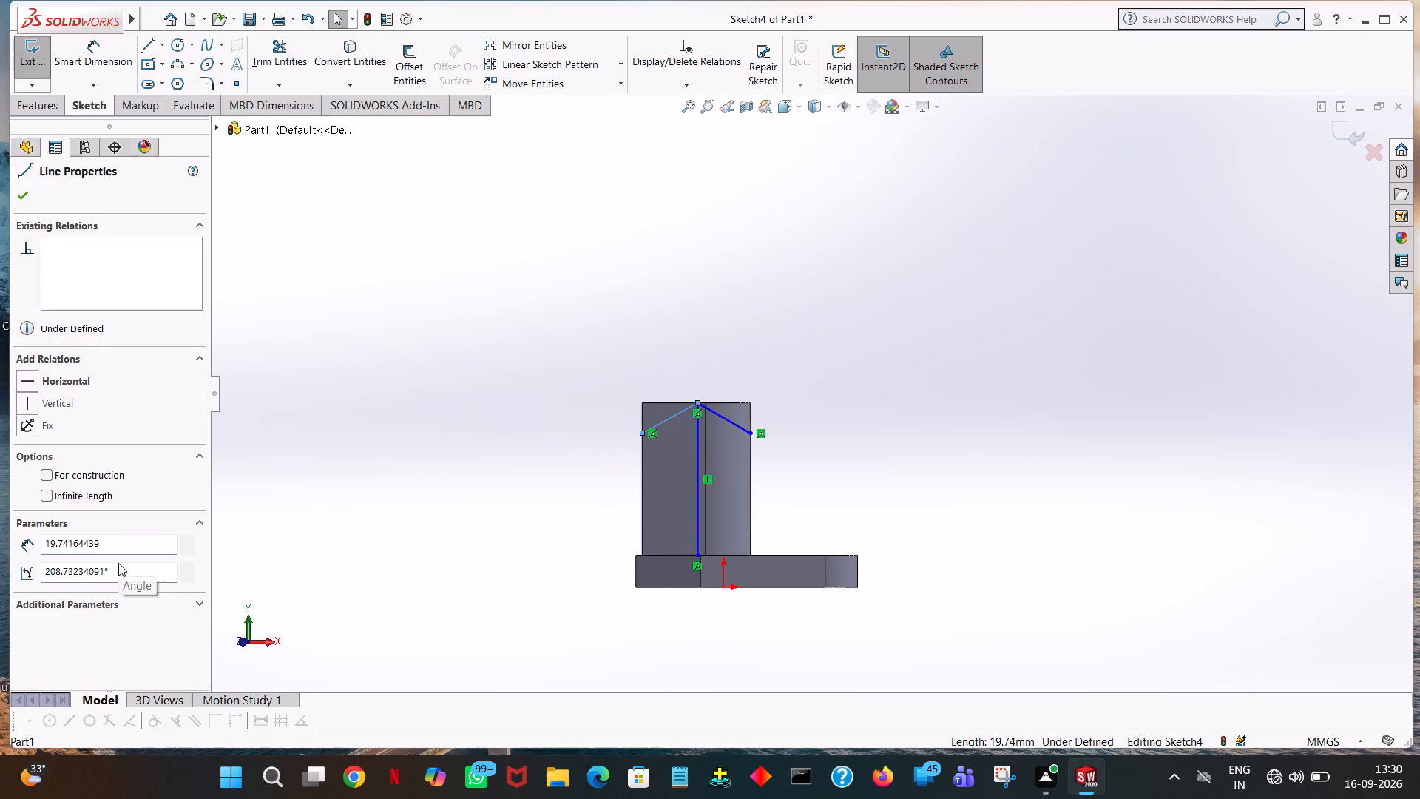
{"action": "double_click", "coordinate": [118, 569]}
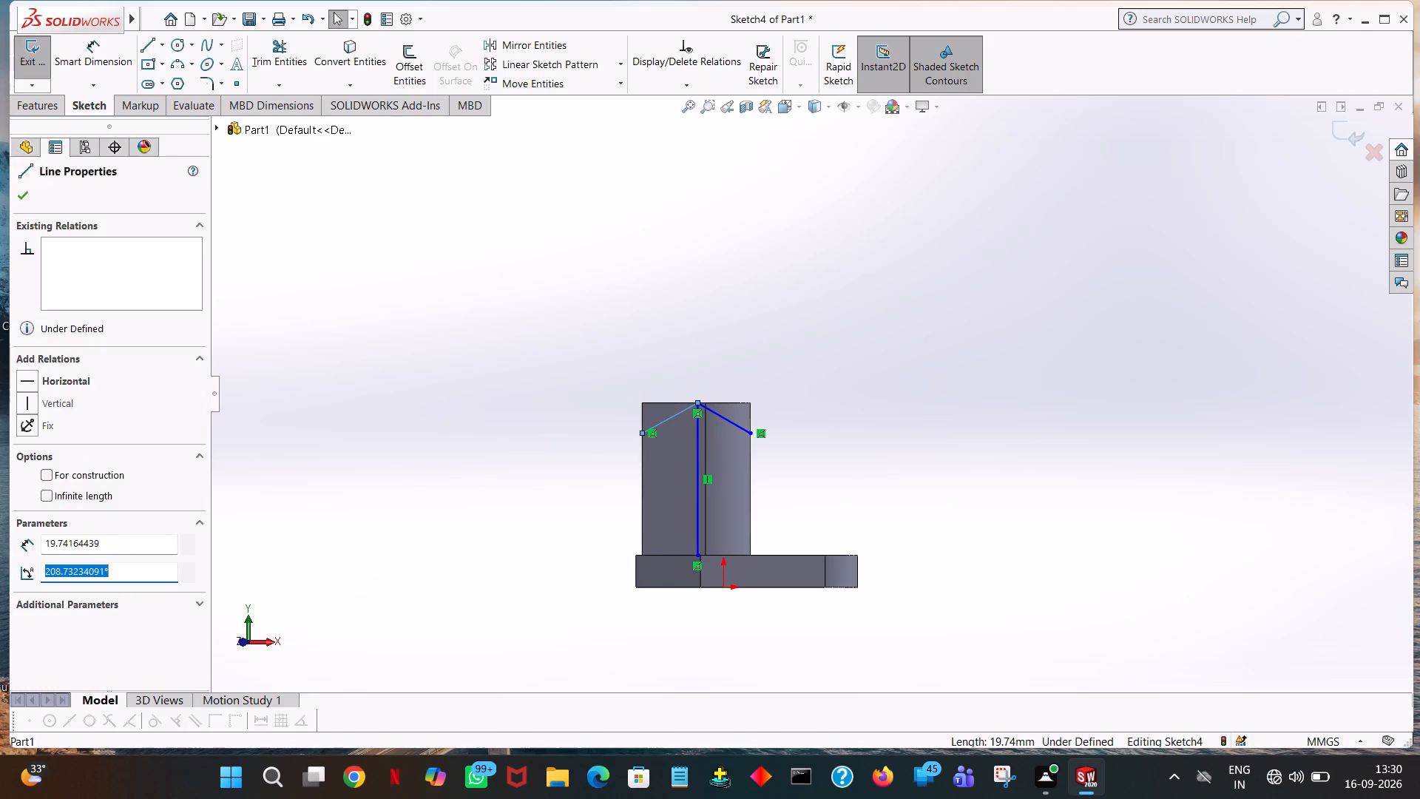
{"action": "type", "text": "210"}
{"action": "key", "text": "Return"}
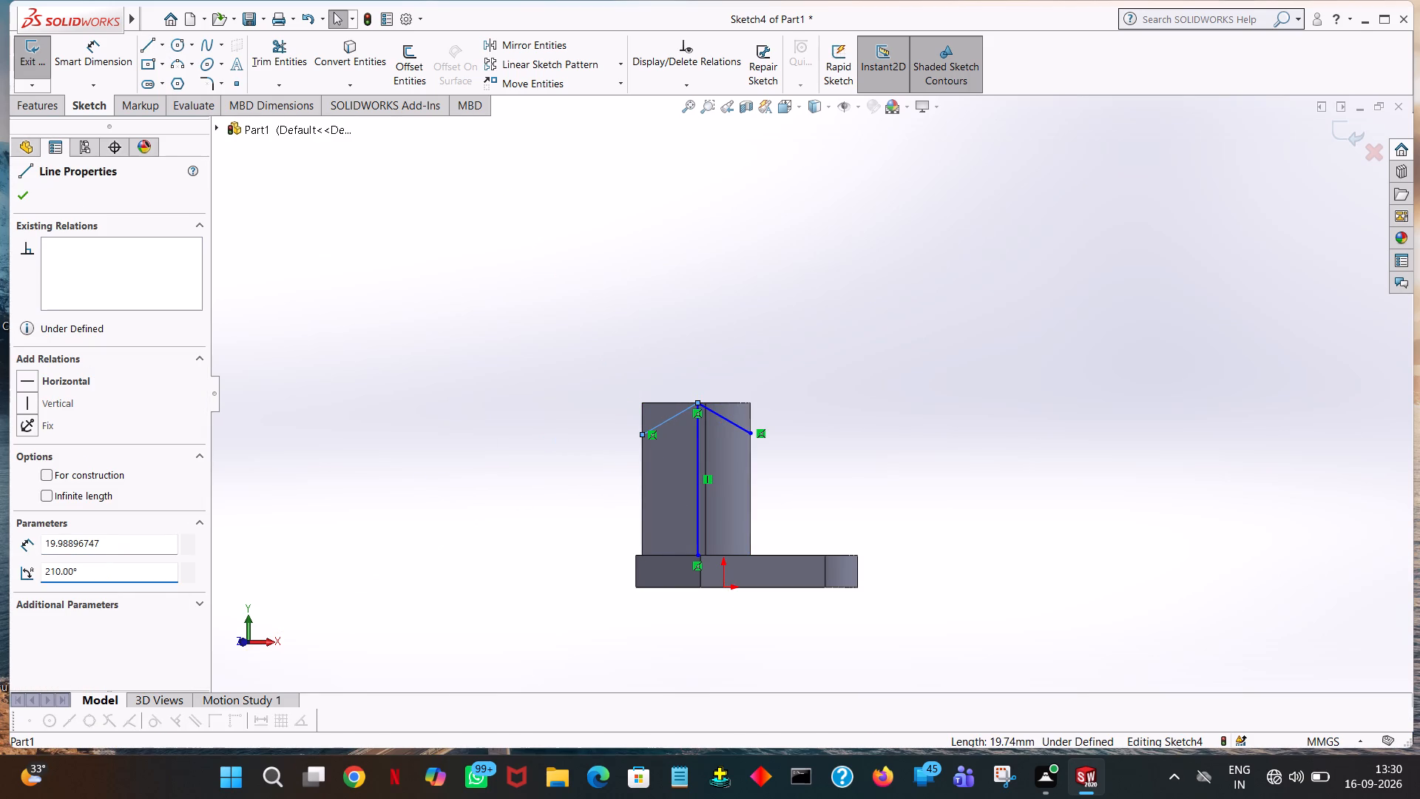
{"action": "left_click", "coordinate": [21, 196]}
{"action": "left_click", "coordinate": [605, 290]}
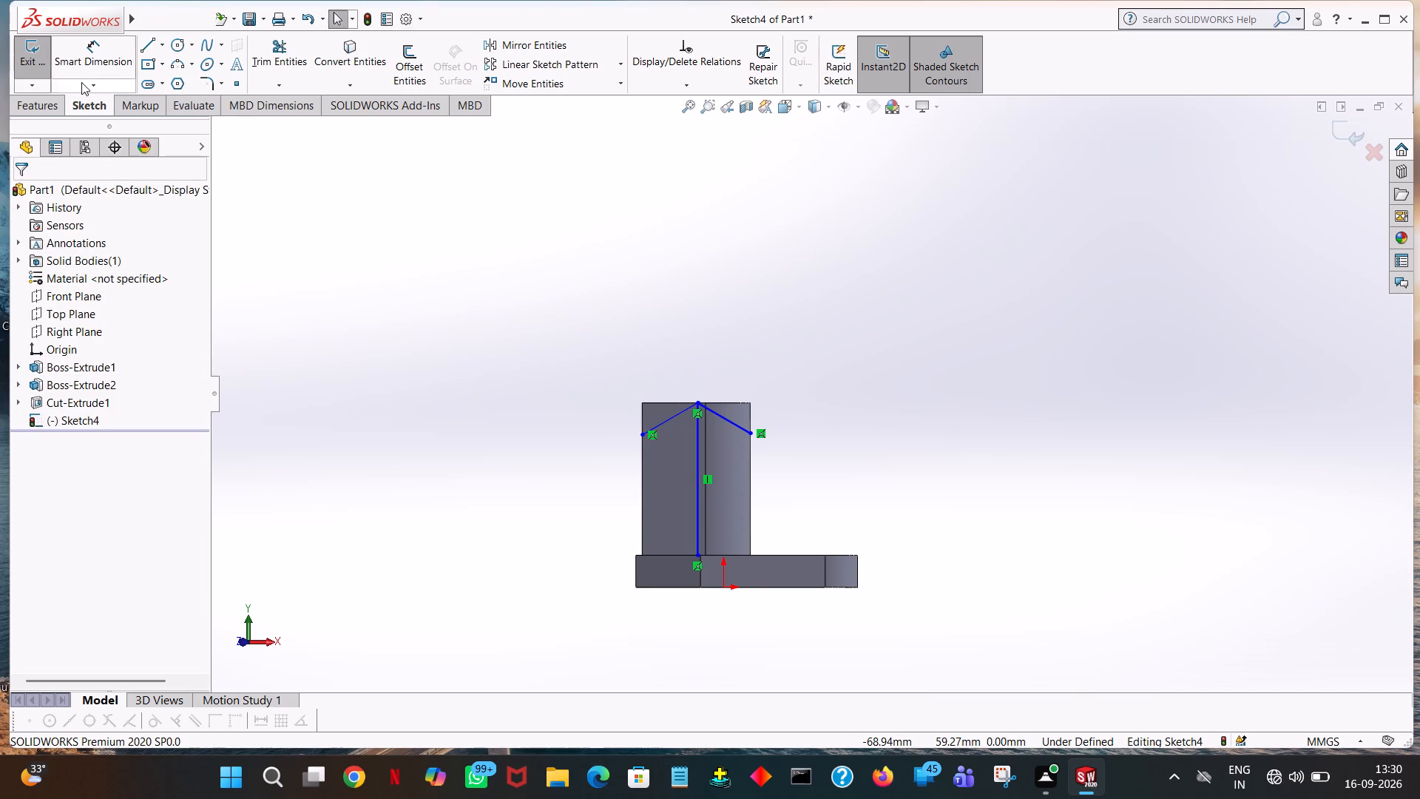
Close the profile with lines up the flat side's edge, about 33.7 mm across the tower's top, and about 9.5 mm down the rounded end's edge.
{"action": "left_click", "coordinate": [146, 50]}
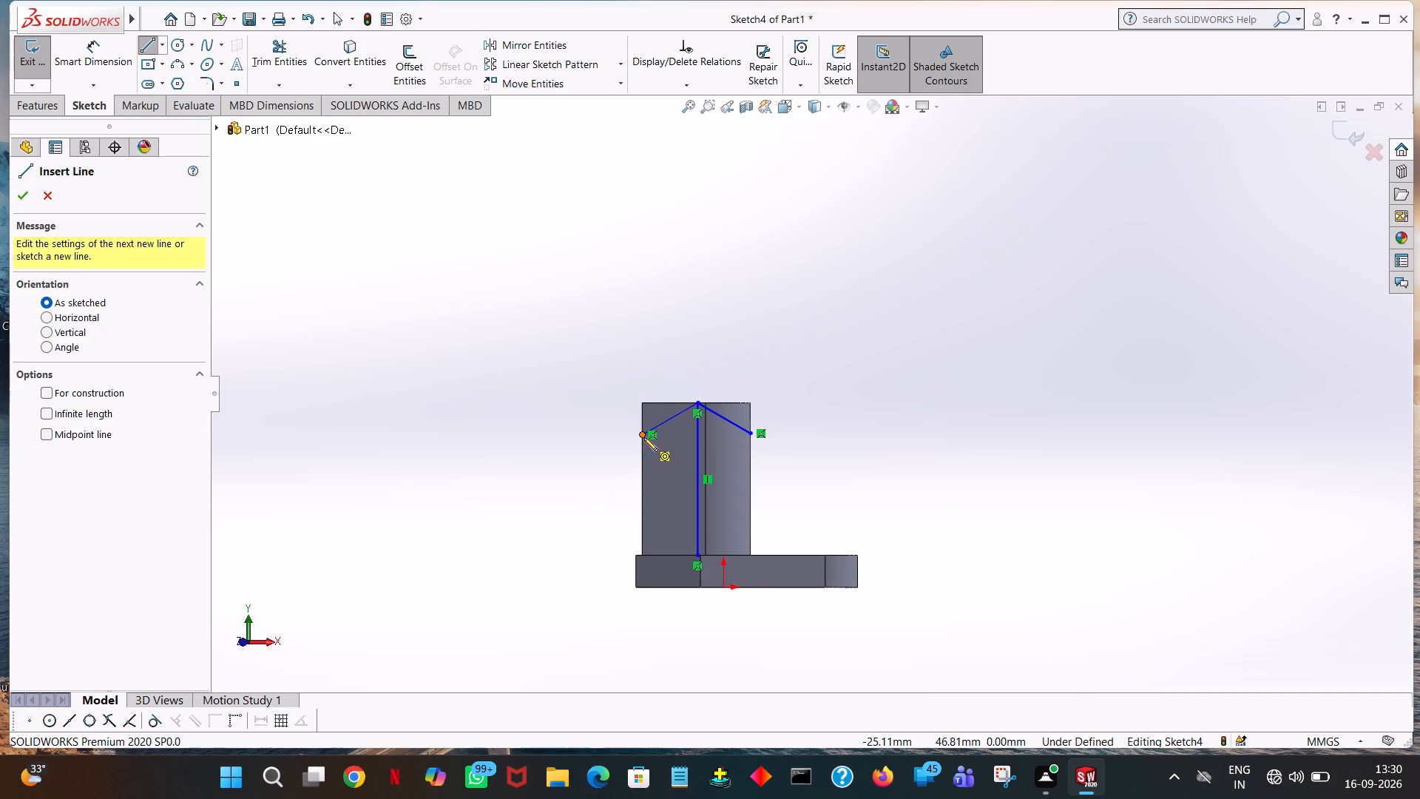
{"action": "left_click", "coordinate": [643, 434]}
{"action": "left_click", "coordinate": [644, 403]}
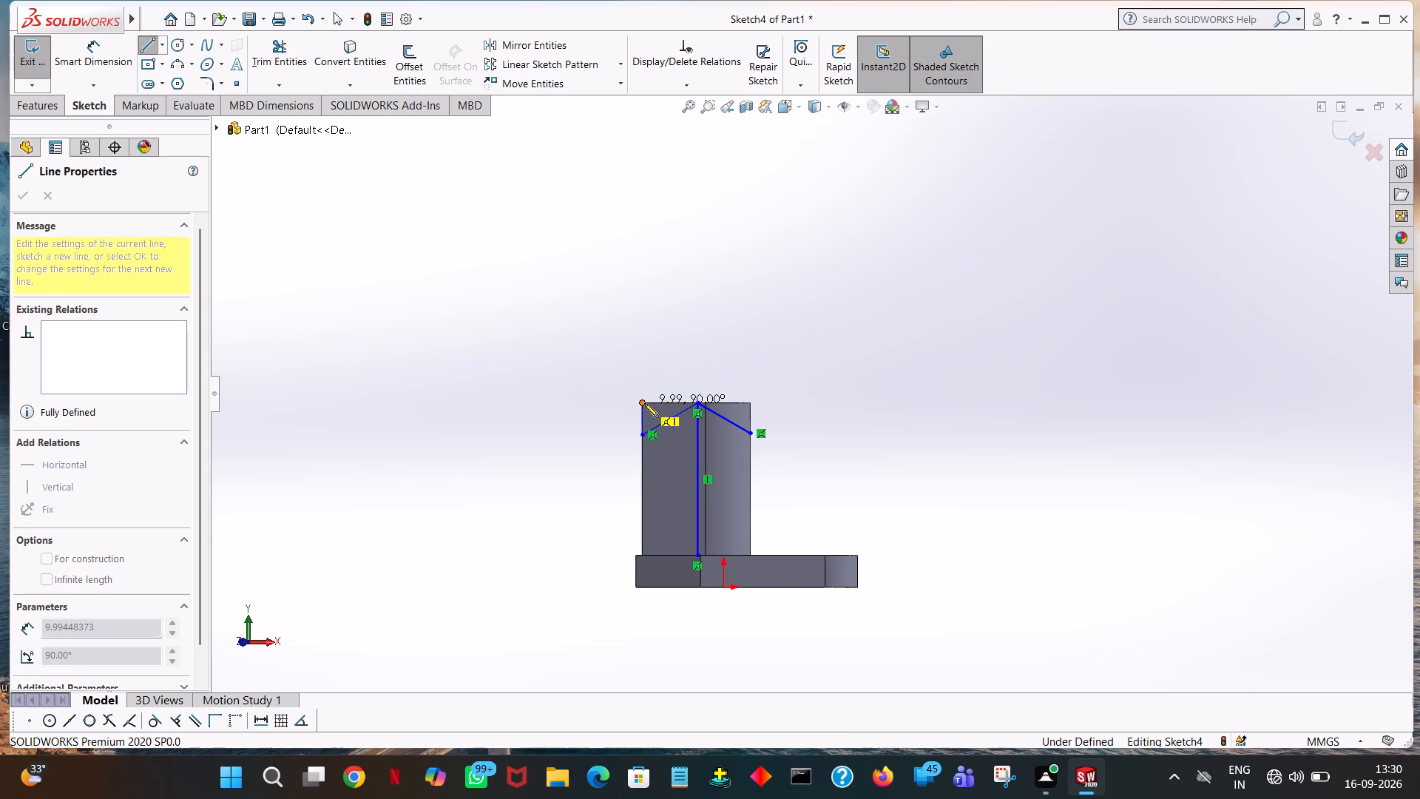
{"action": "left_click", "coordinate": [751, 402]}
{"action": "left_click", "coordinate": [752, 434]}
{"action": "right_click", "coordinate": [752, 434]}
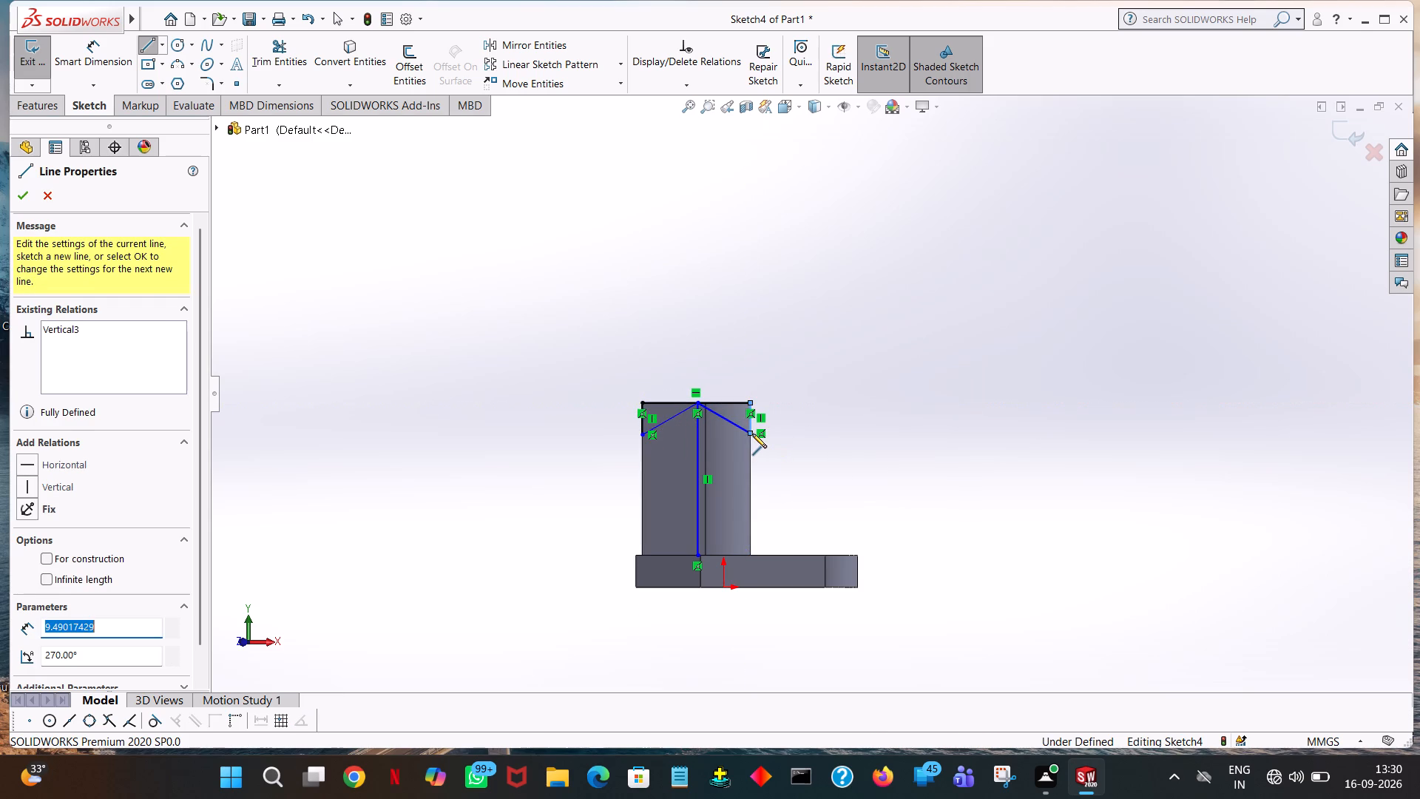
{"action": "left_click", "coordinate": [771, 436]}
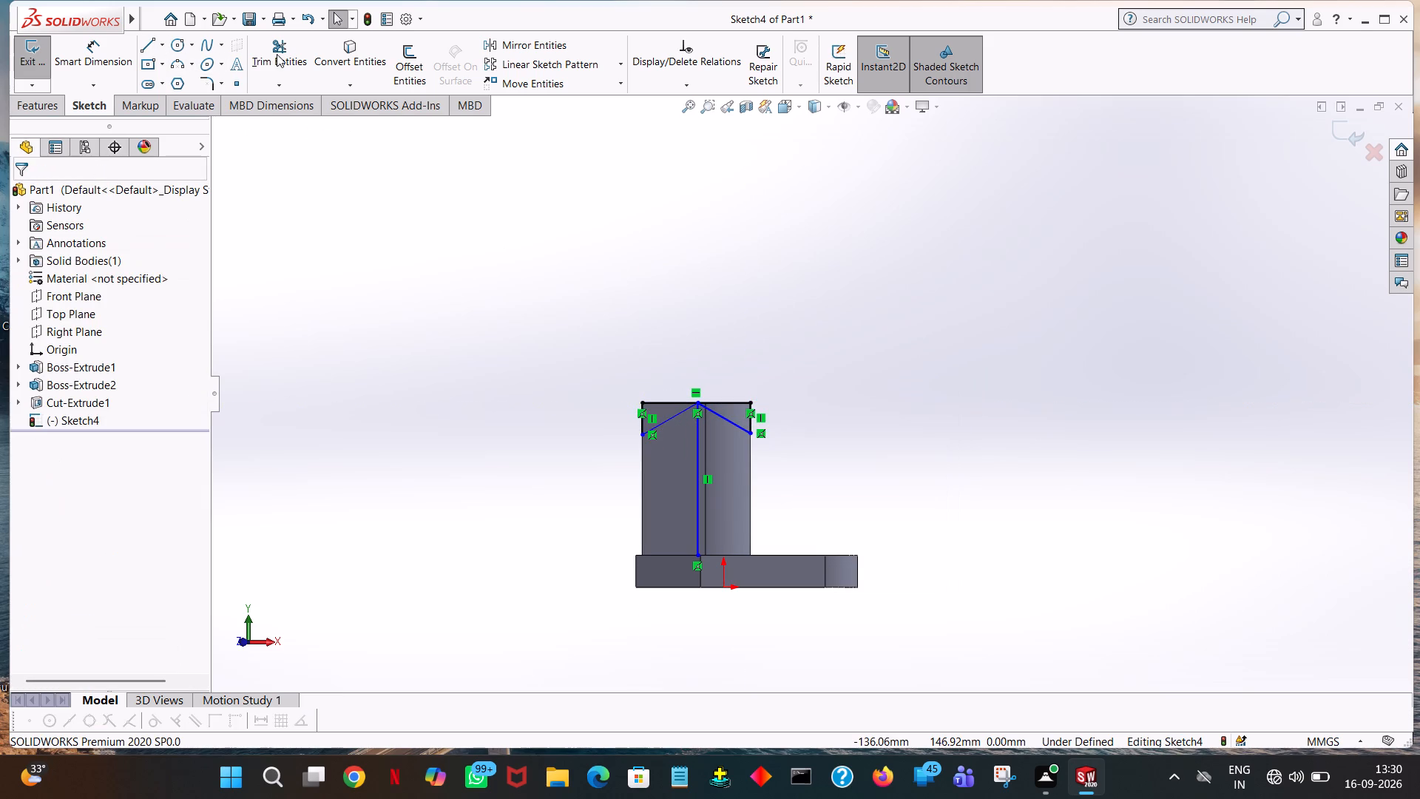
Trim away the full-height vertical line below the peak of the two sloped lines.
{"action": "left_click", "coordinate": [277, 54]}
{"action": "left_click", "coordinate": [700, 445]}
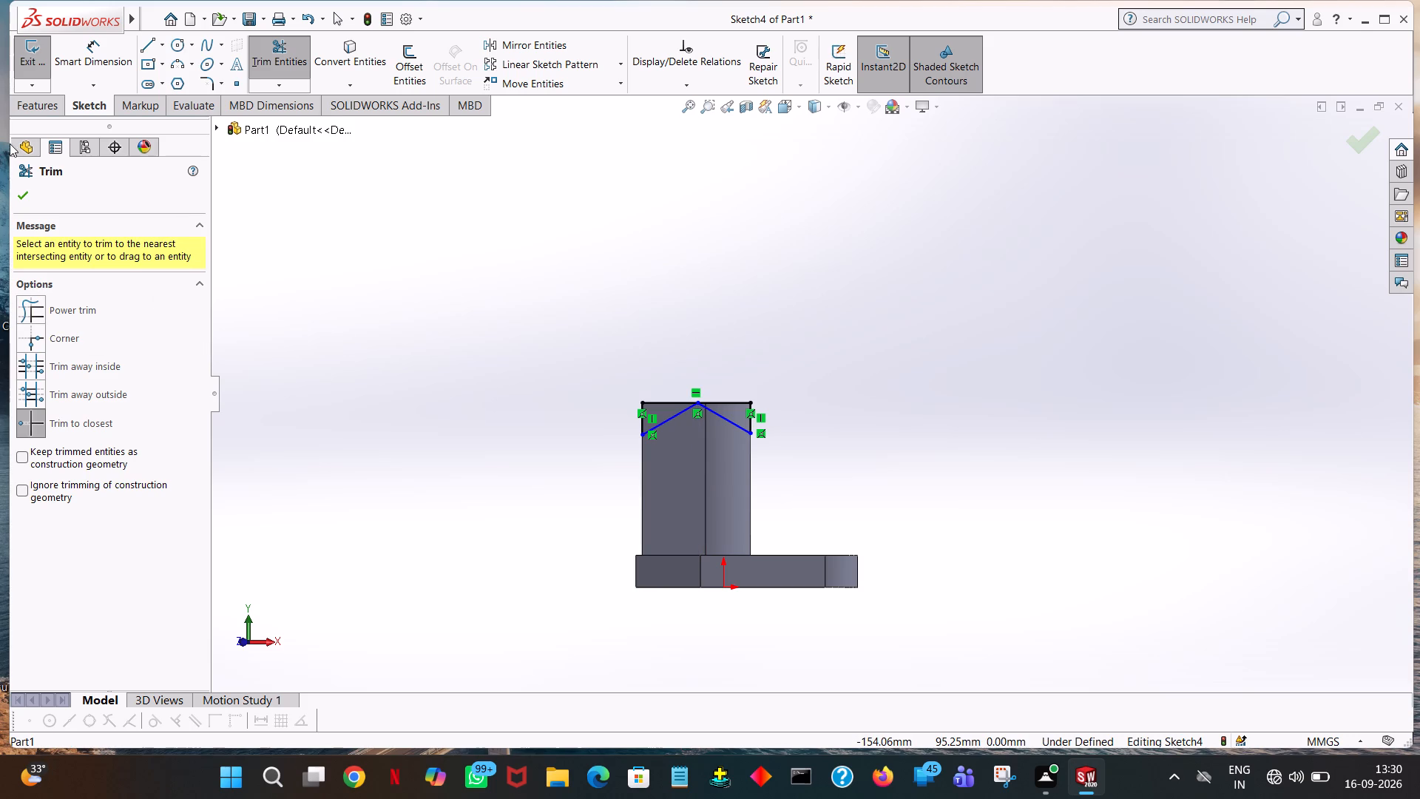
Cut the two triangular regions above the tower's sloped lines with a blind Extruded Cut 47.5 mm deep.
{"action": "left_click", "coordinate": [16, 193]}
{"action": "left_click", "coordinate": [27, 104]}
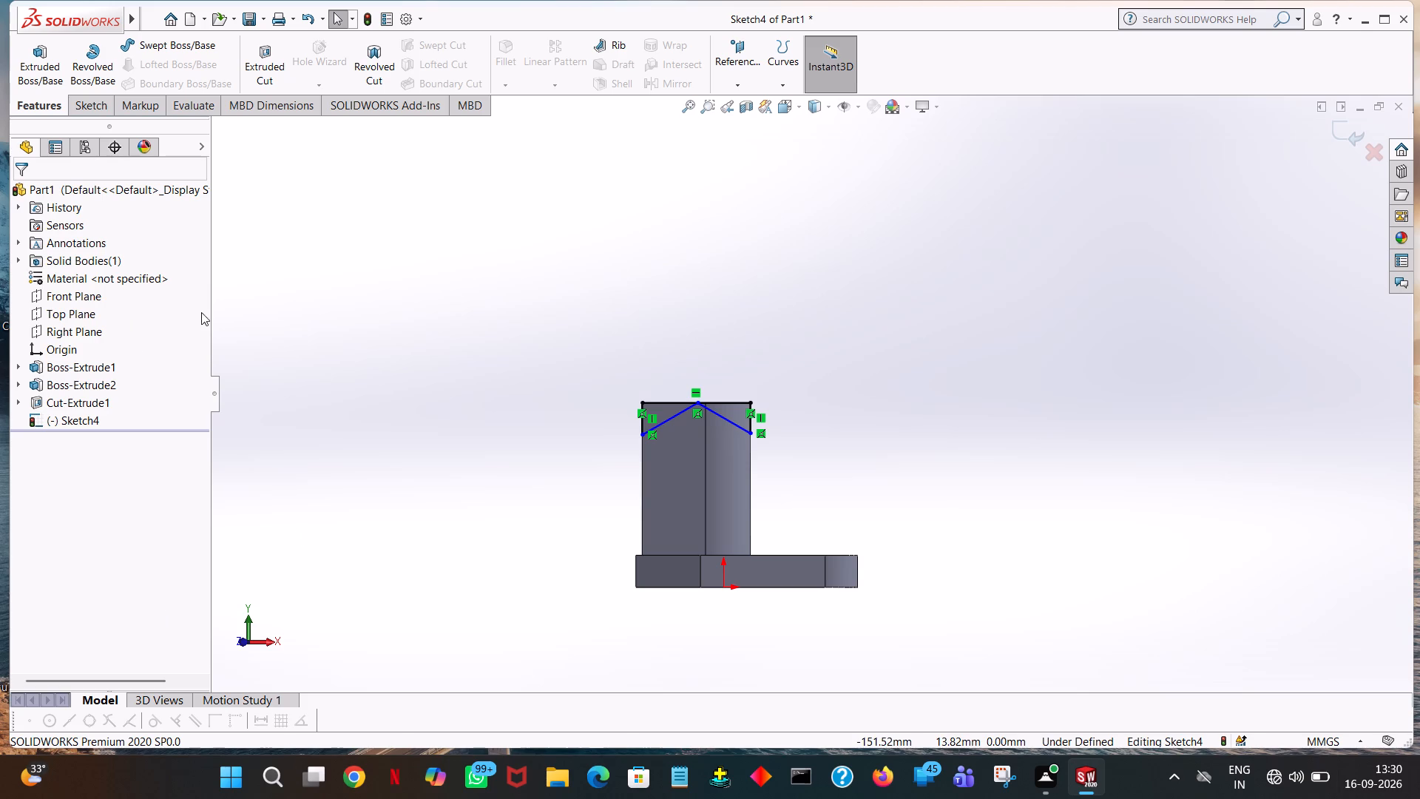
{"action": "left_click", "coordinate": [264, 75]}
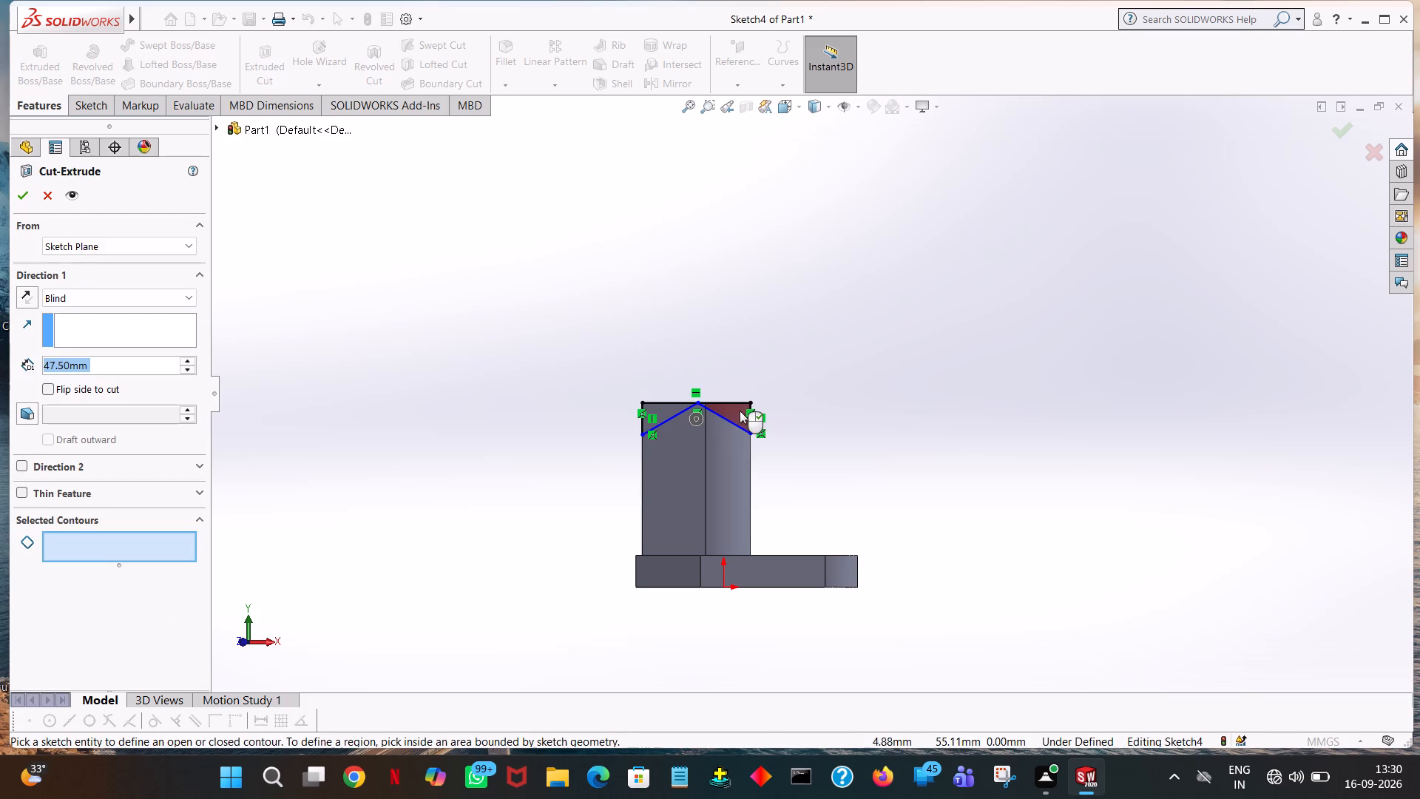
{"action": "left_click", "coordinate": [740, 411]}
{"action": "left_click", "coordinate": [659, 414]}
{"action": "middle_click_drag", "start_coordinate": [968, 462], "coordinate": [965, 468]}
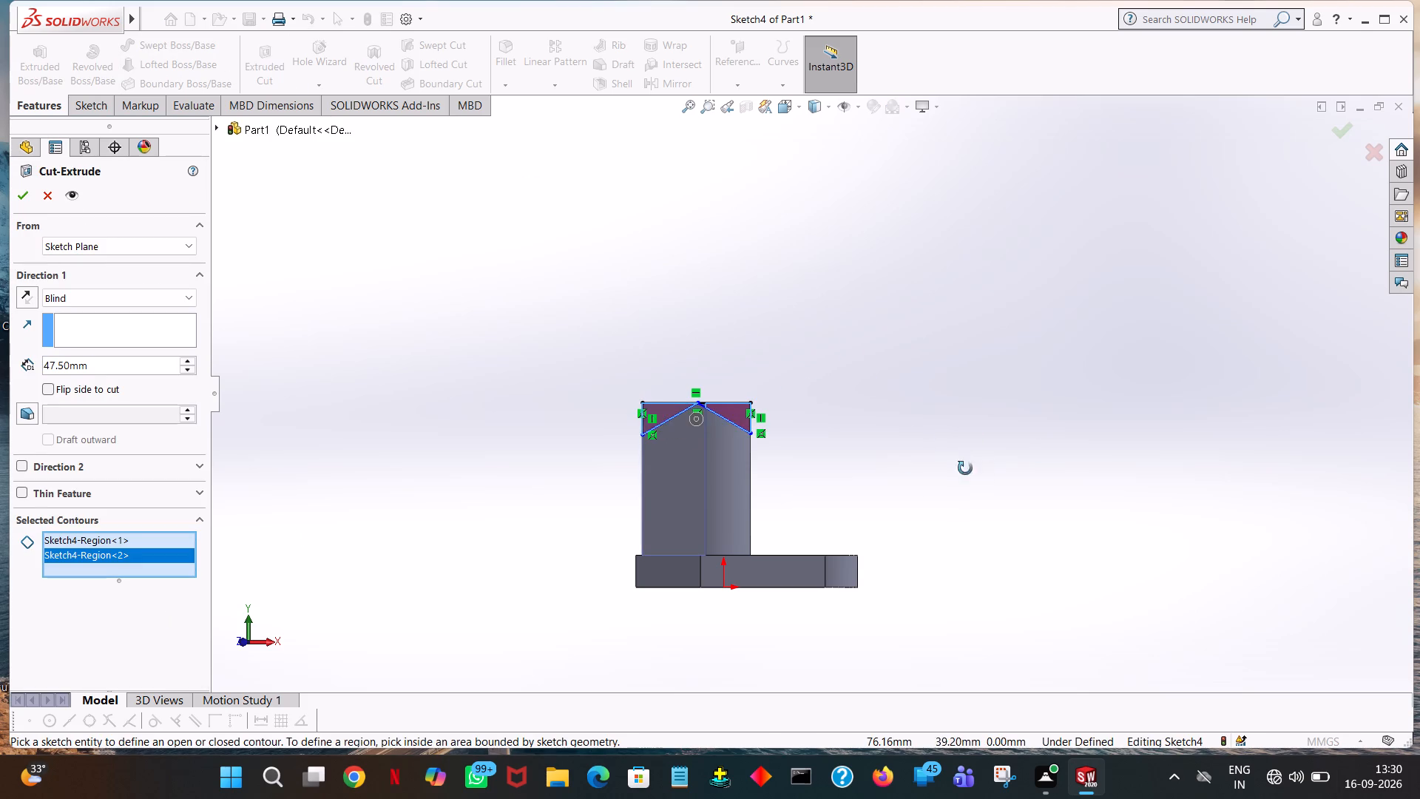
{"action": "middle_click_drag", "start_coordinate": [965, 468], "coordinate": [851, 512]}
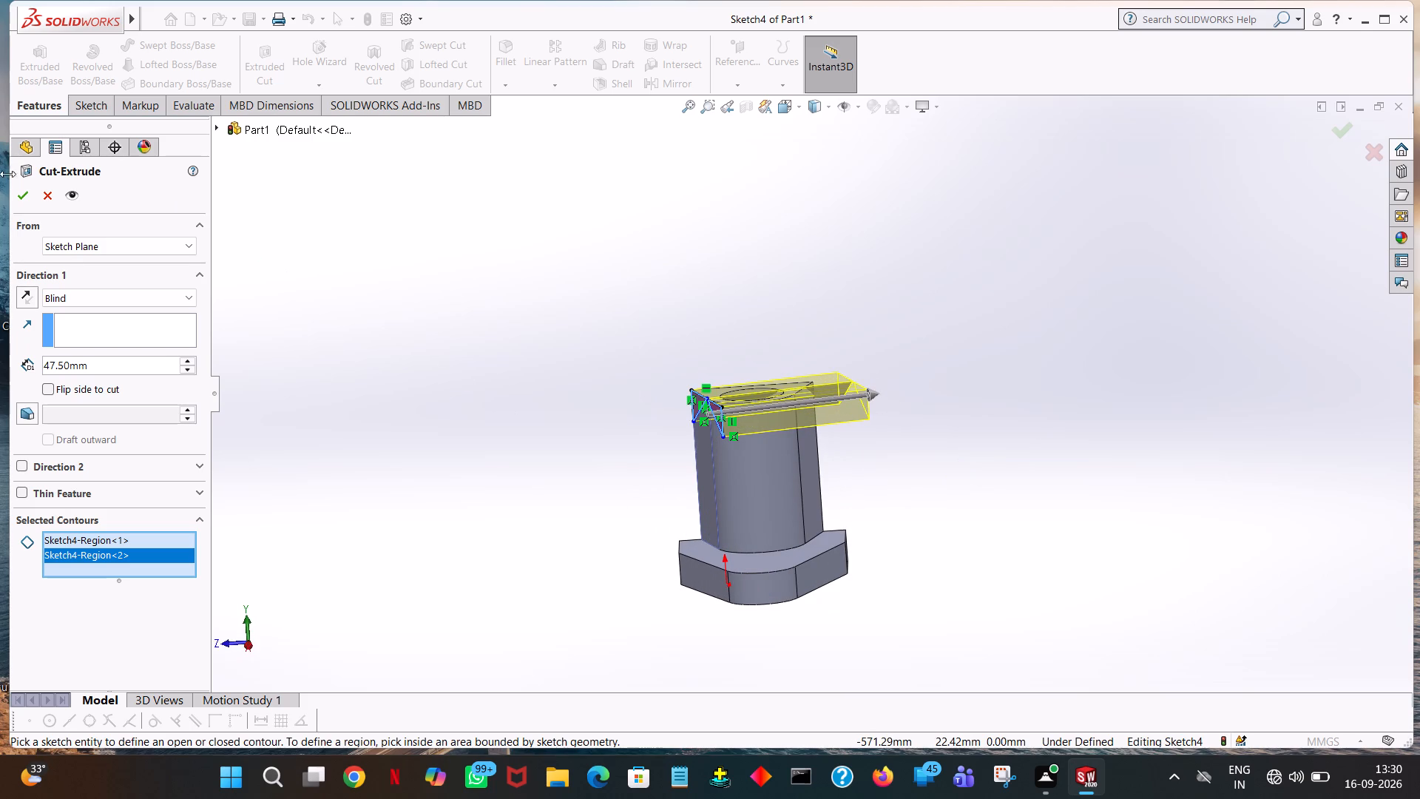
{"action": "left_click", "coordinate": [21, 204]}
Examine the tower's sloped top, bore and base plate from several angles.
{"action": "middle_click_drag", "start_coordinate": [1025, 417], "coordinate": [1078, 402]}
{"action": "left_click", "coordinate": [1058, 400]}
{"action": "middle_click_drag", "start_coordinate": [1061, 399], "coordinate": [1126, 385]}
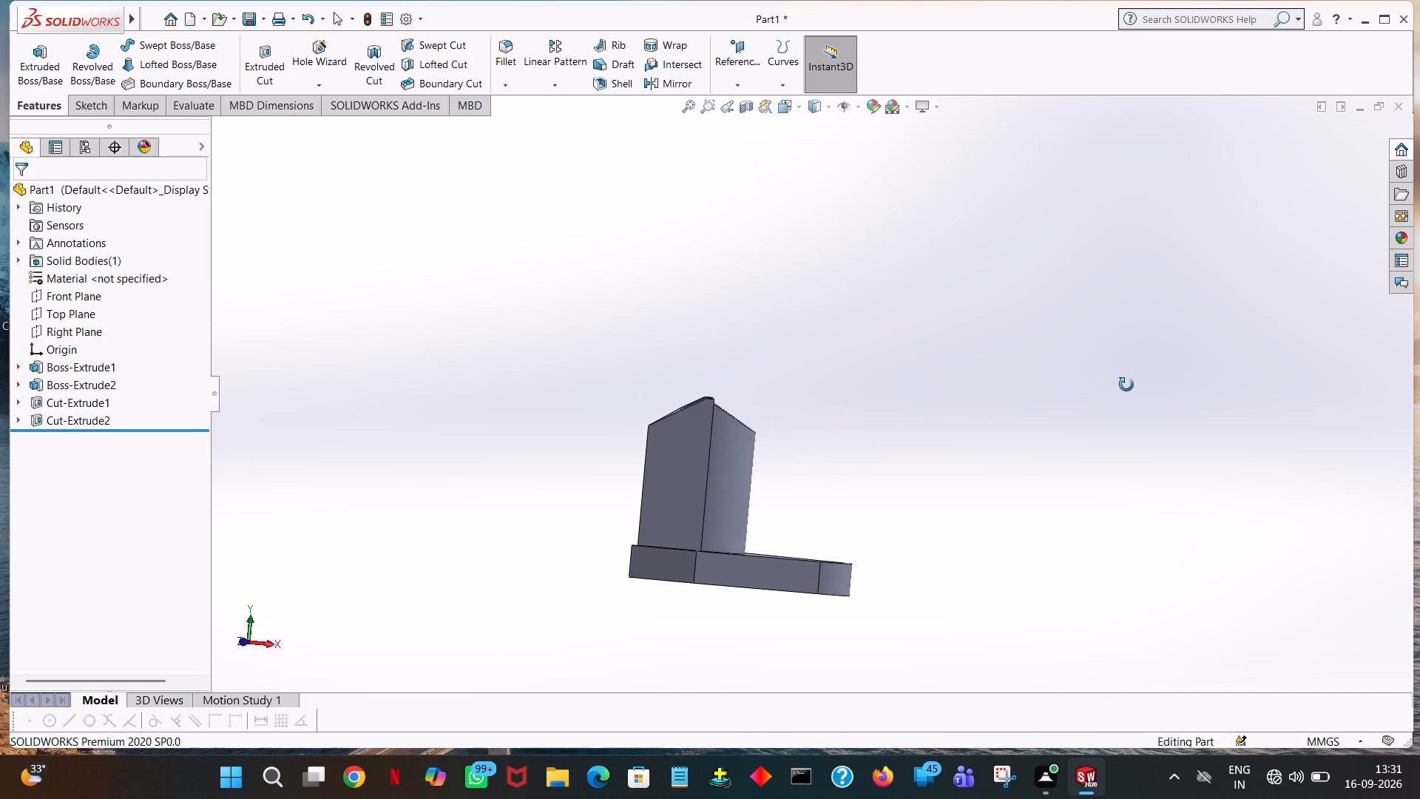
{"action": "middle_click_drag", "start_coordinate": [1126, 385], "coordinate": [932, 727]}
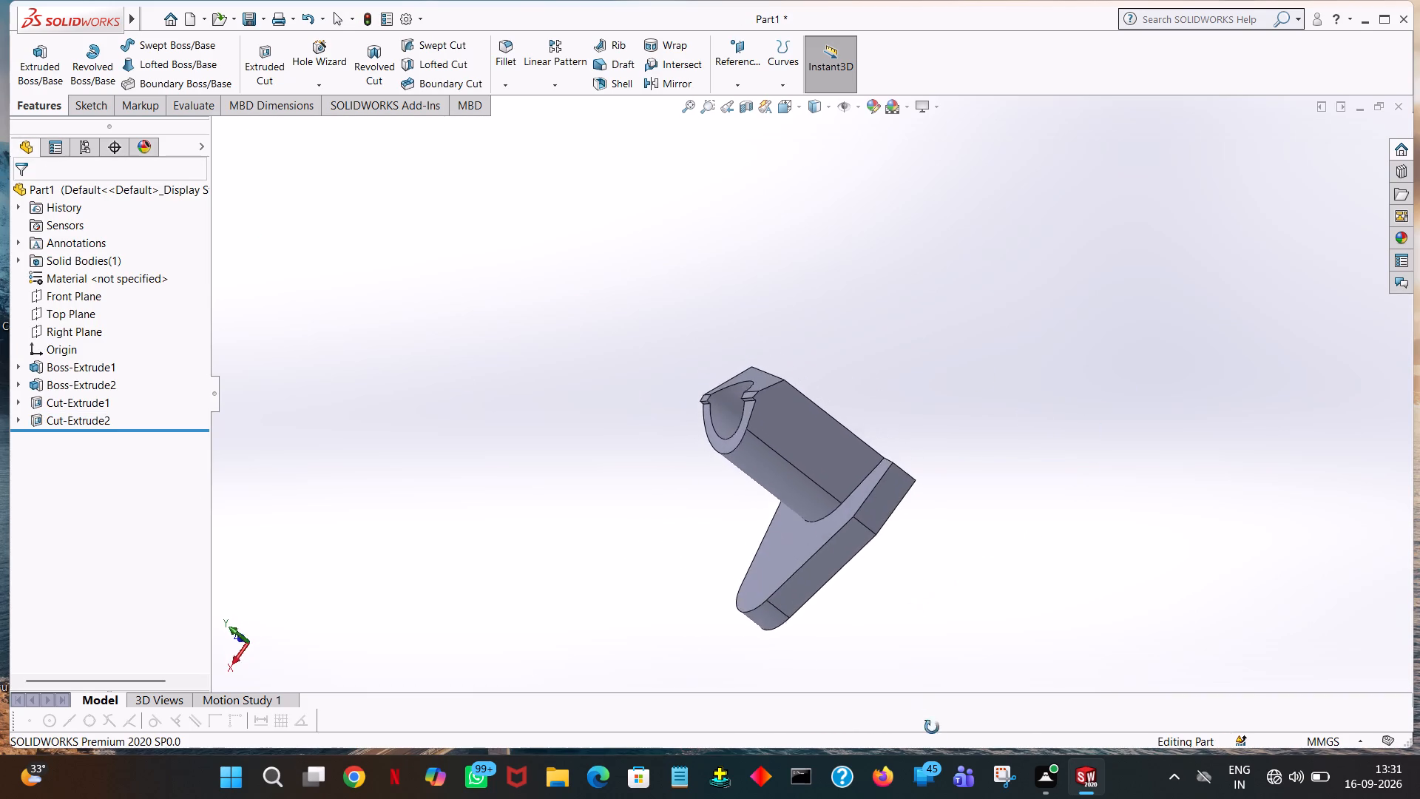
{"action": "middle_click_drag", "start_coordinate": [932, 727], "coordinate": [1129, 637]}
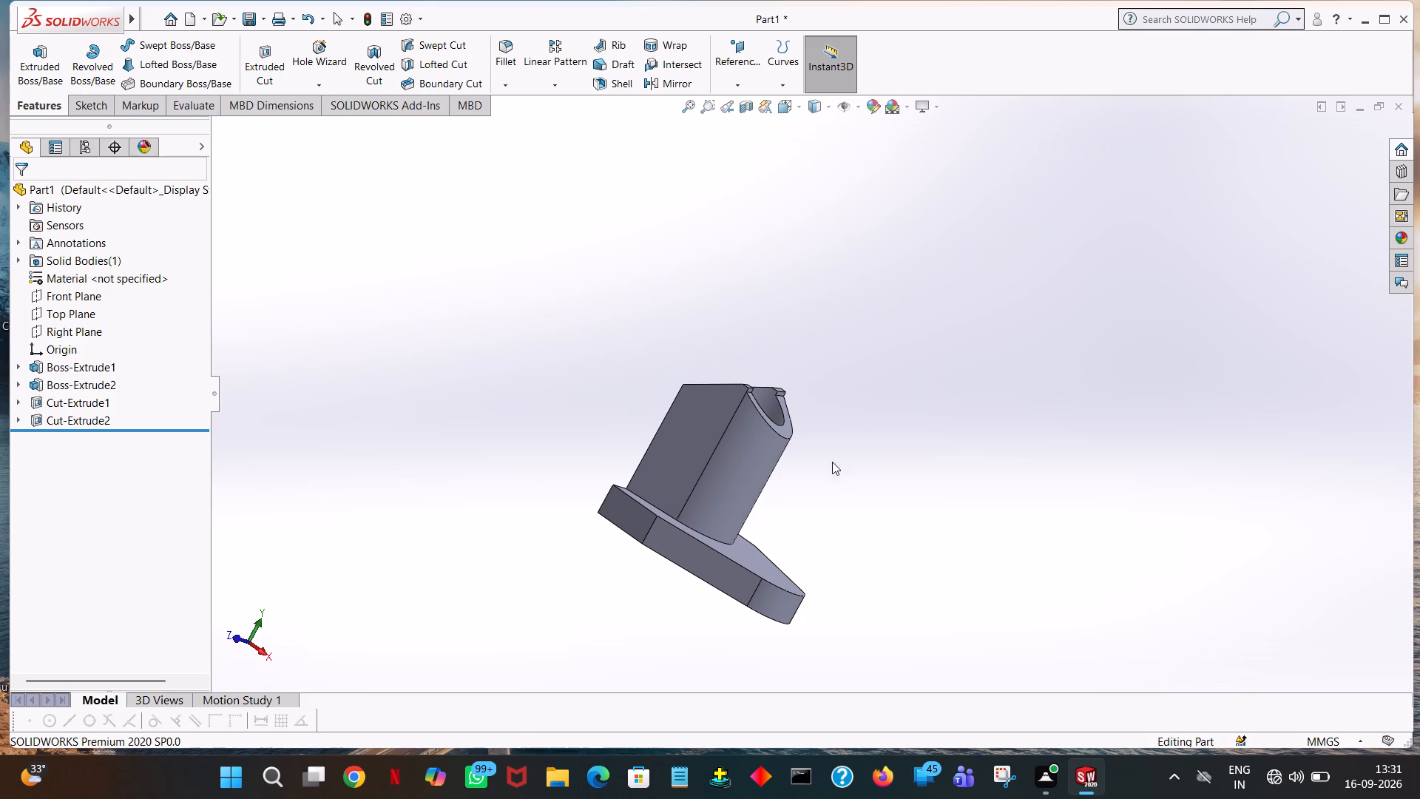
{"action": "middle_click_drag", "start_coordinate": [792, 402], "coordinate": [842, 516]}
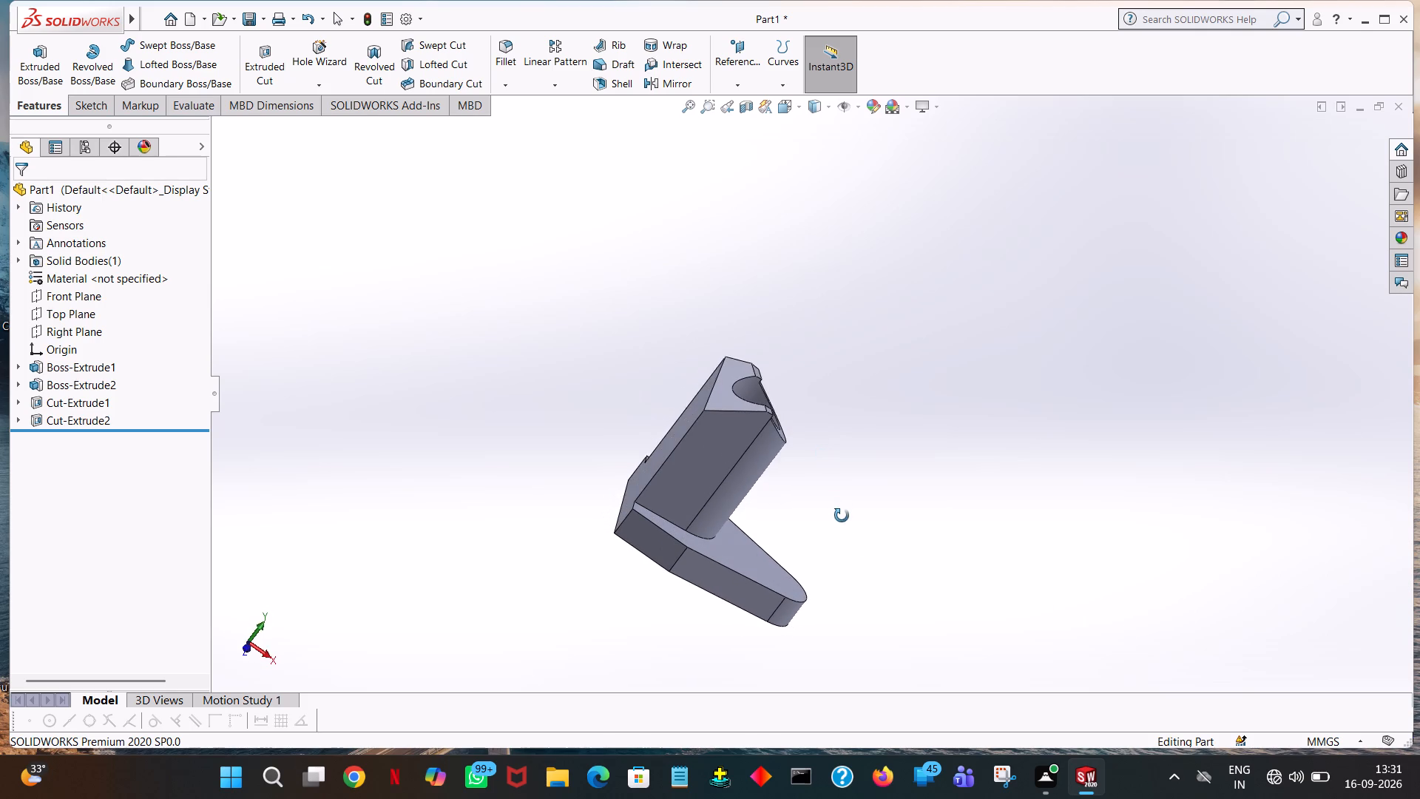
{"action": "middle_click_drag", "start_coordinate": [842, 516], "coordinate": [842, 514]}
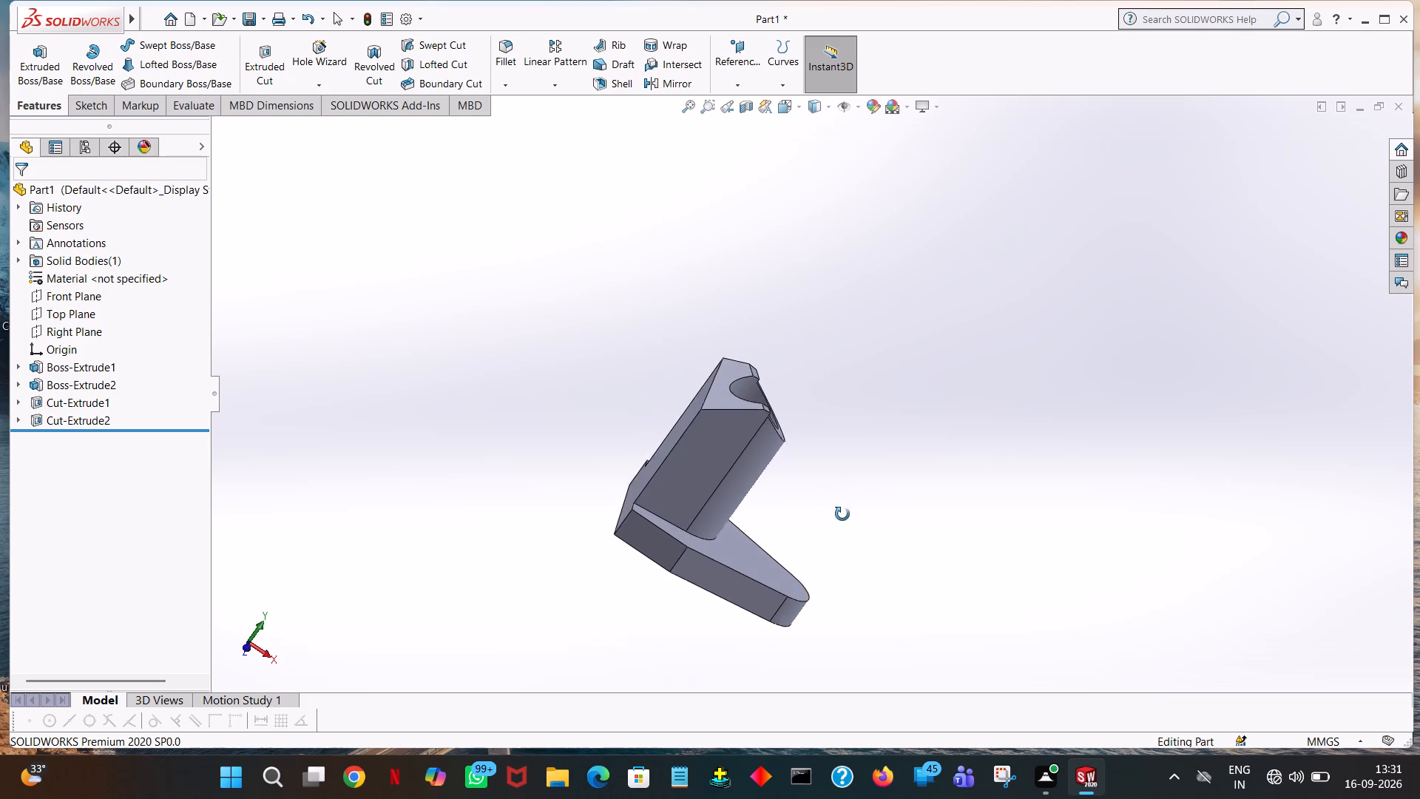
{"action": "middle_click_drag", "start_coordinate": [842, 514], "coordinate": [808, 405]}
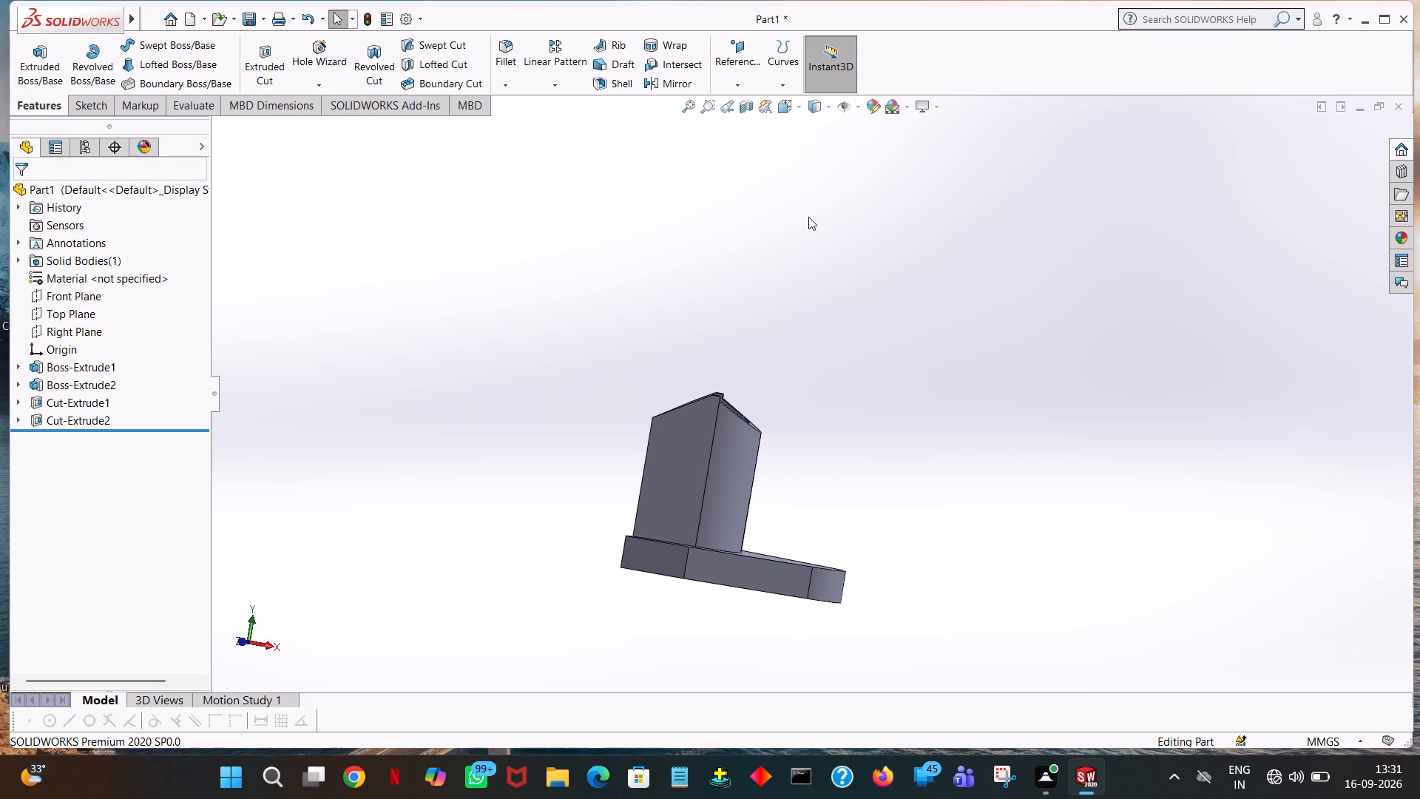
{"action": "middle_click_drag", "start_coordinate": [746, 395], "coordinate": [749, 550]}
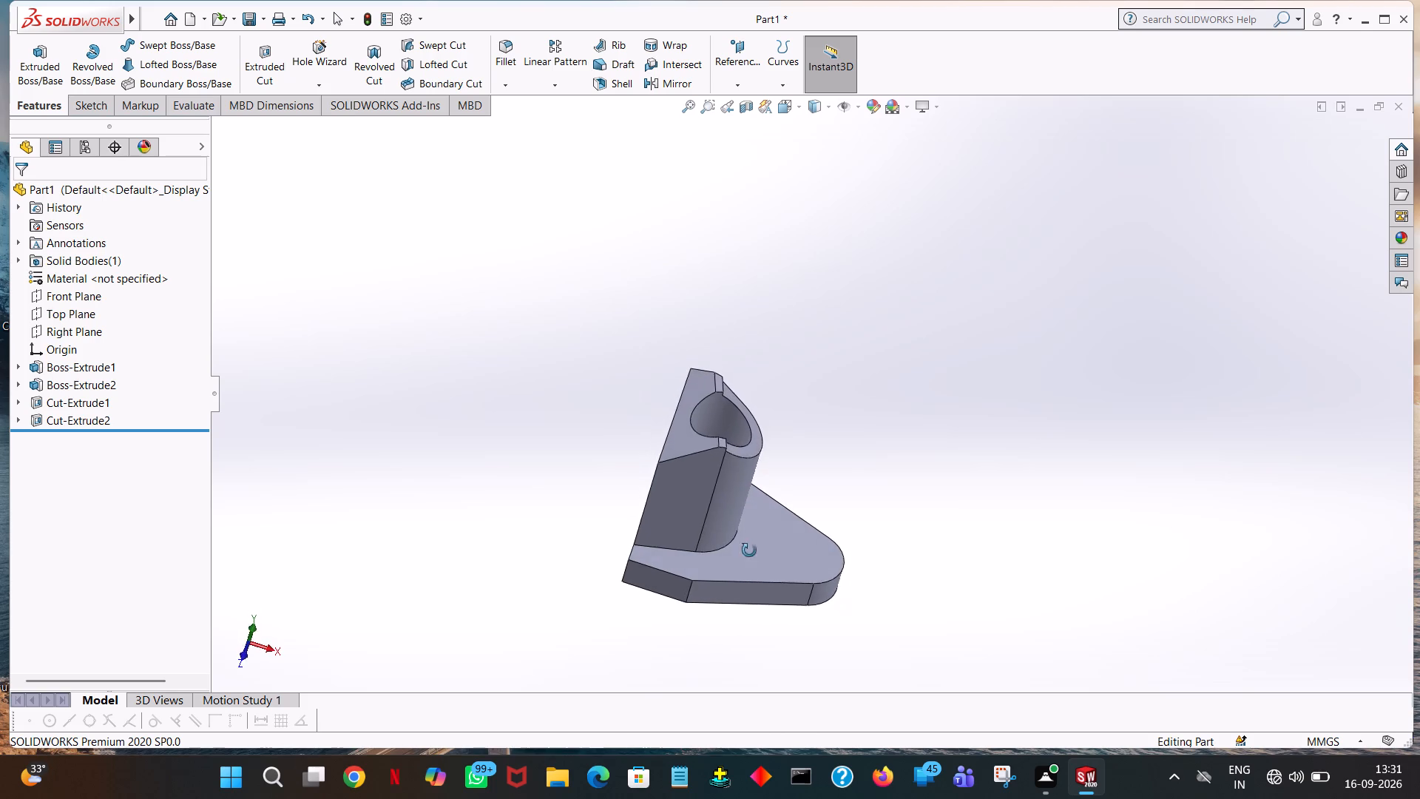
{"action": "middle_click_drag", "start_coordinate": [749, 550], "coordinate": [738, 433]}
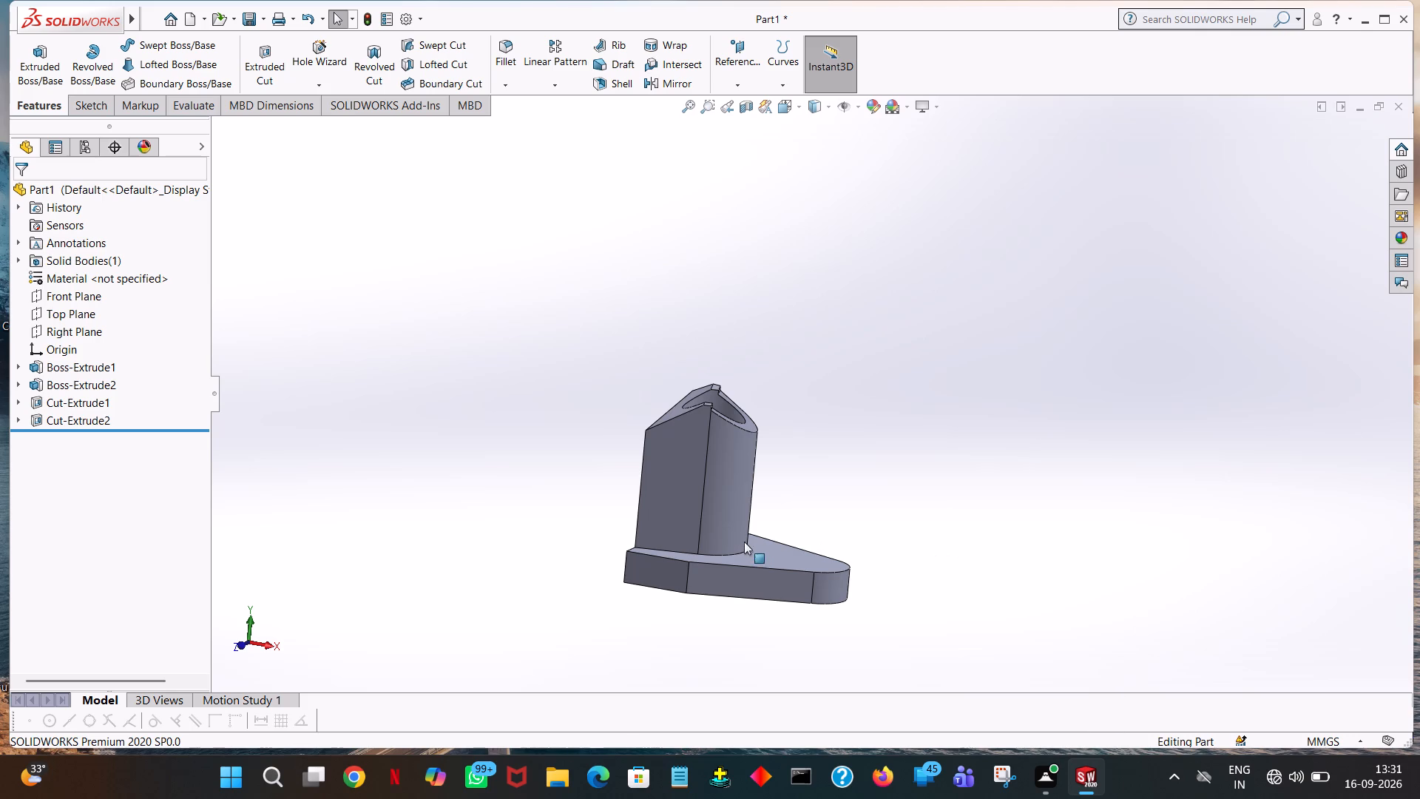
On the base plate's top face, sketch an Extruded Cut circle about 4.5 mm in radius, centred on the plate's rounded end.
{"action": "left_click", "coordinate": [267, 57]}
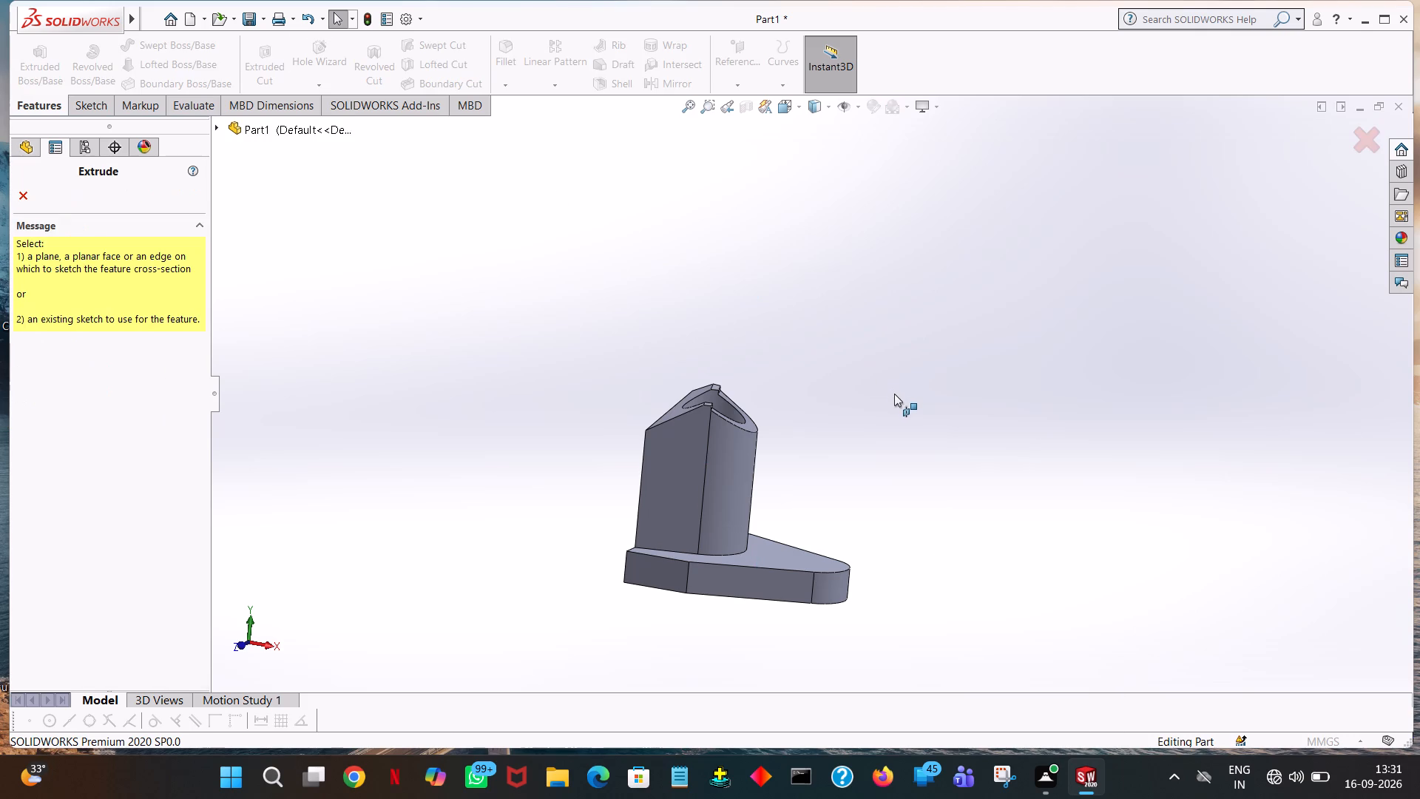
{"action": "middle_click_drag", "start_coordinate": [883, 524], "coordinate": [914, 678]}
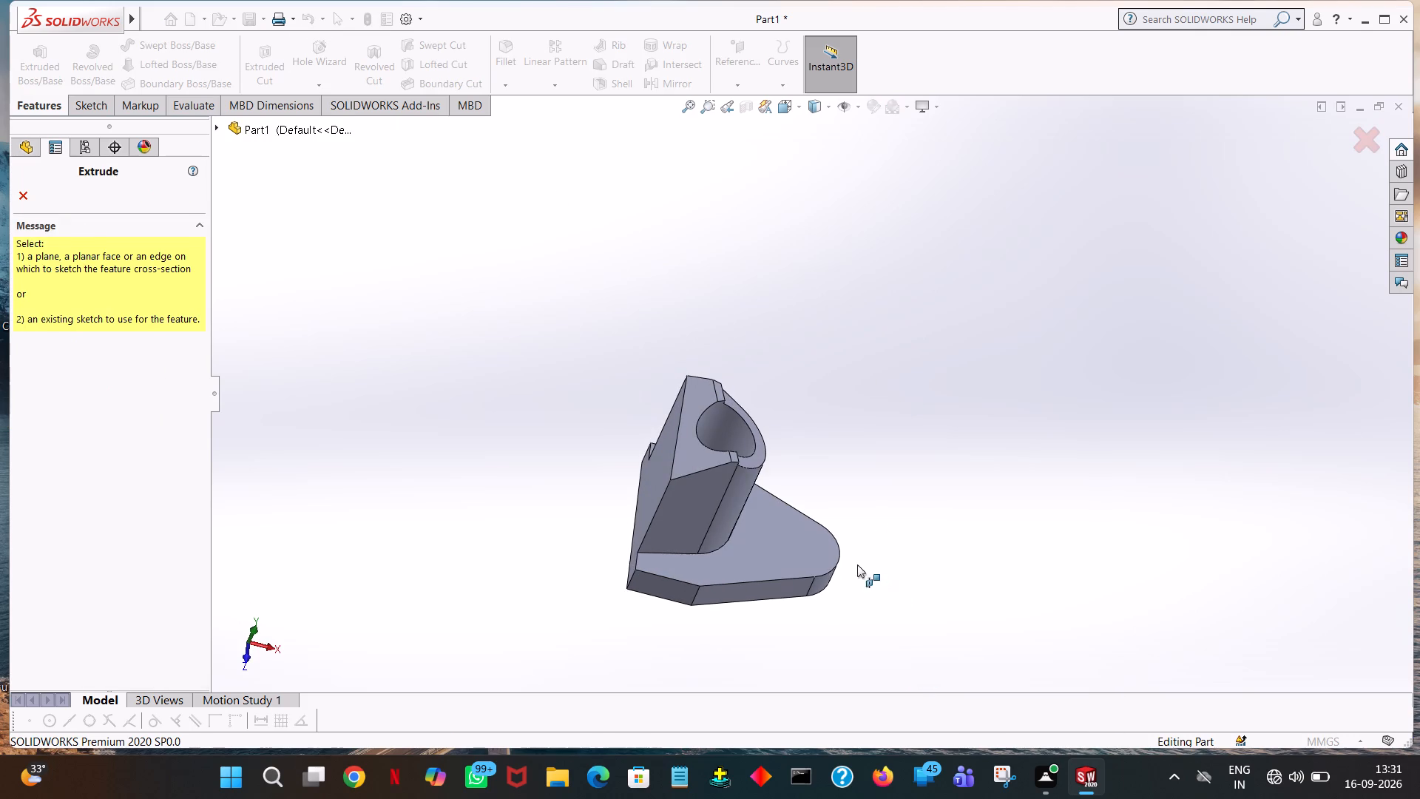
{"action": "left_click", "coordinate": [802, 548]}
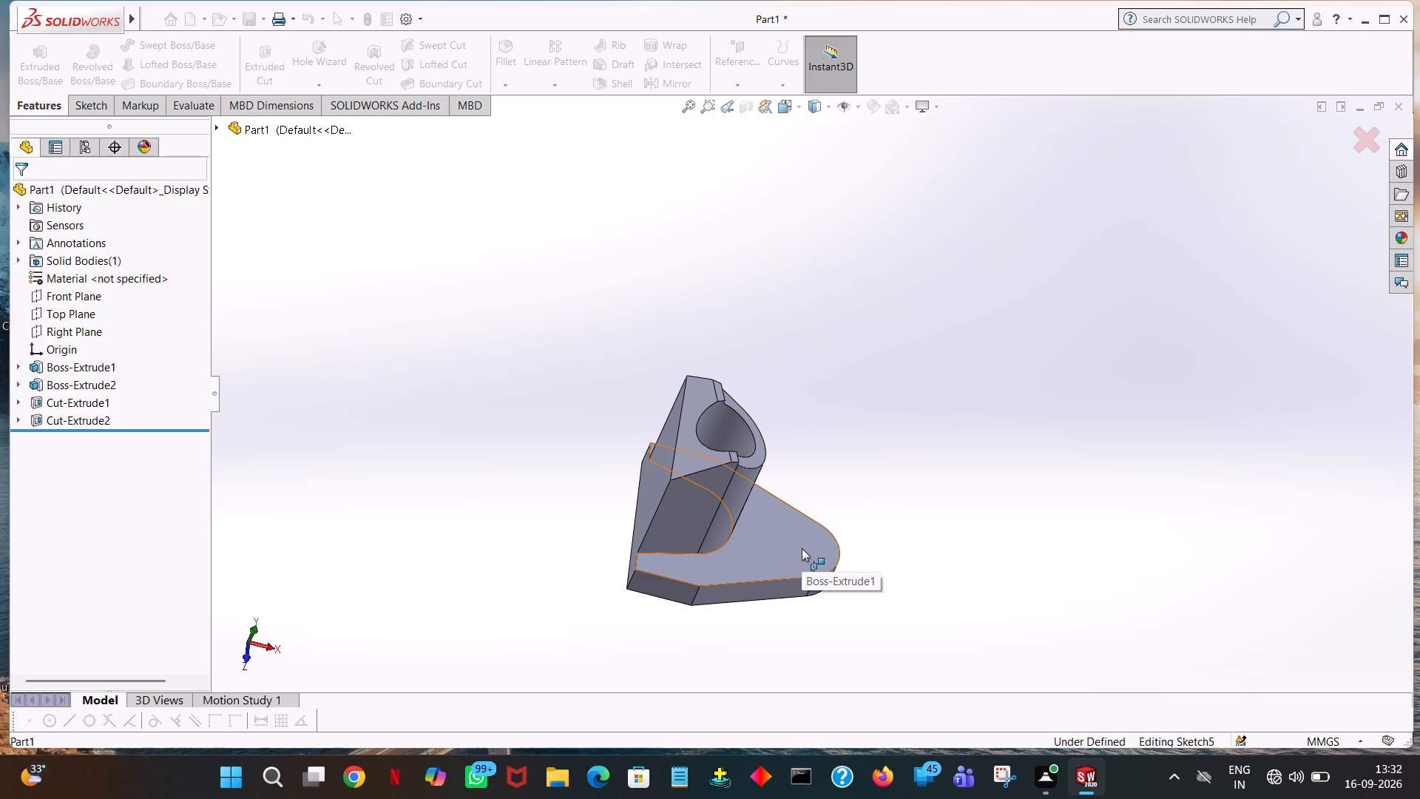
{"action": "middle_click_drag", "start_coordinate": [1017, 552], "coordinate": [1015, 668]}
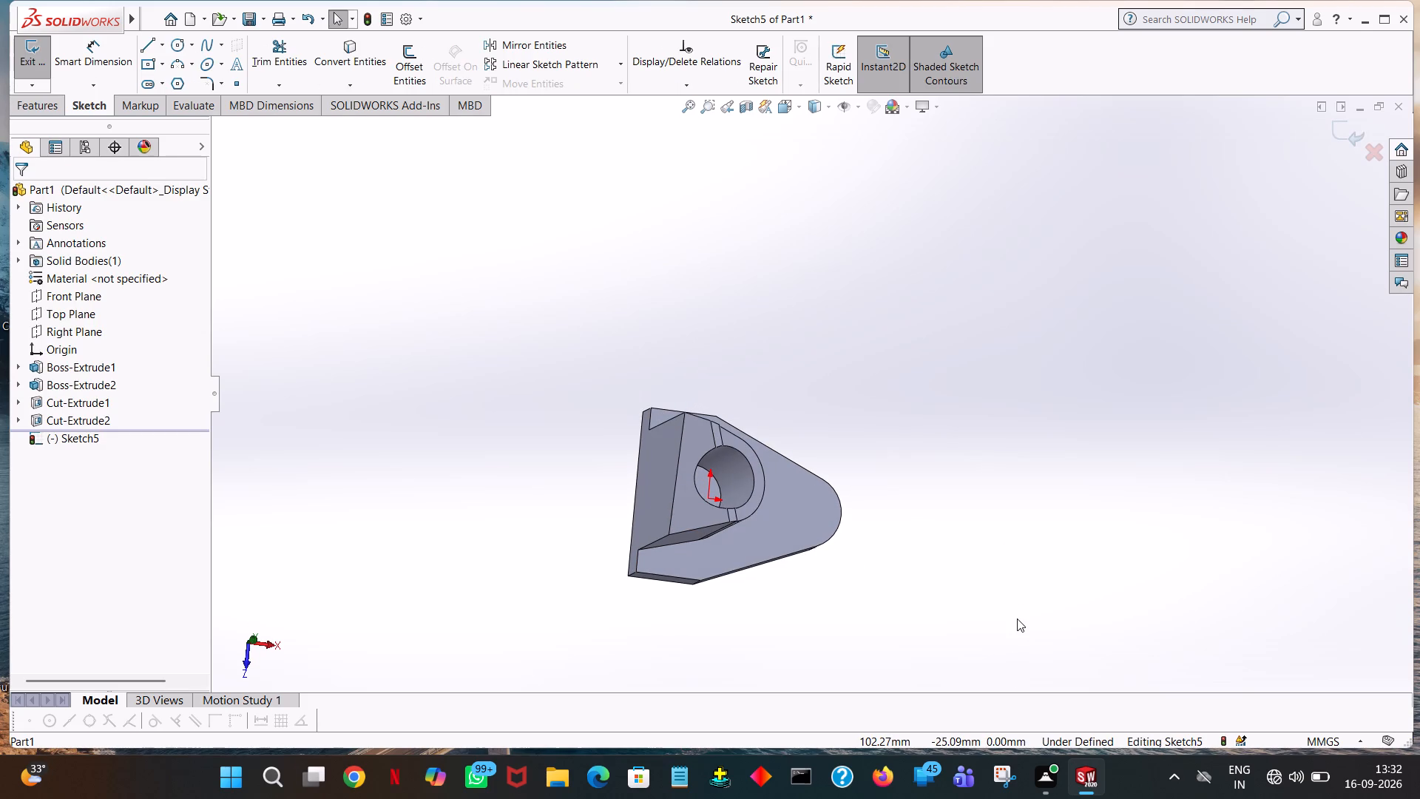
{"action": "left_click", "coordinate": [174, 45]}
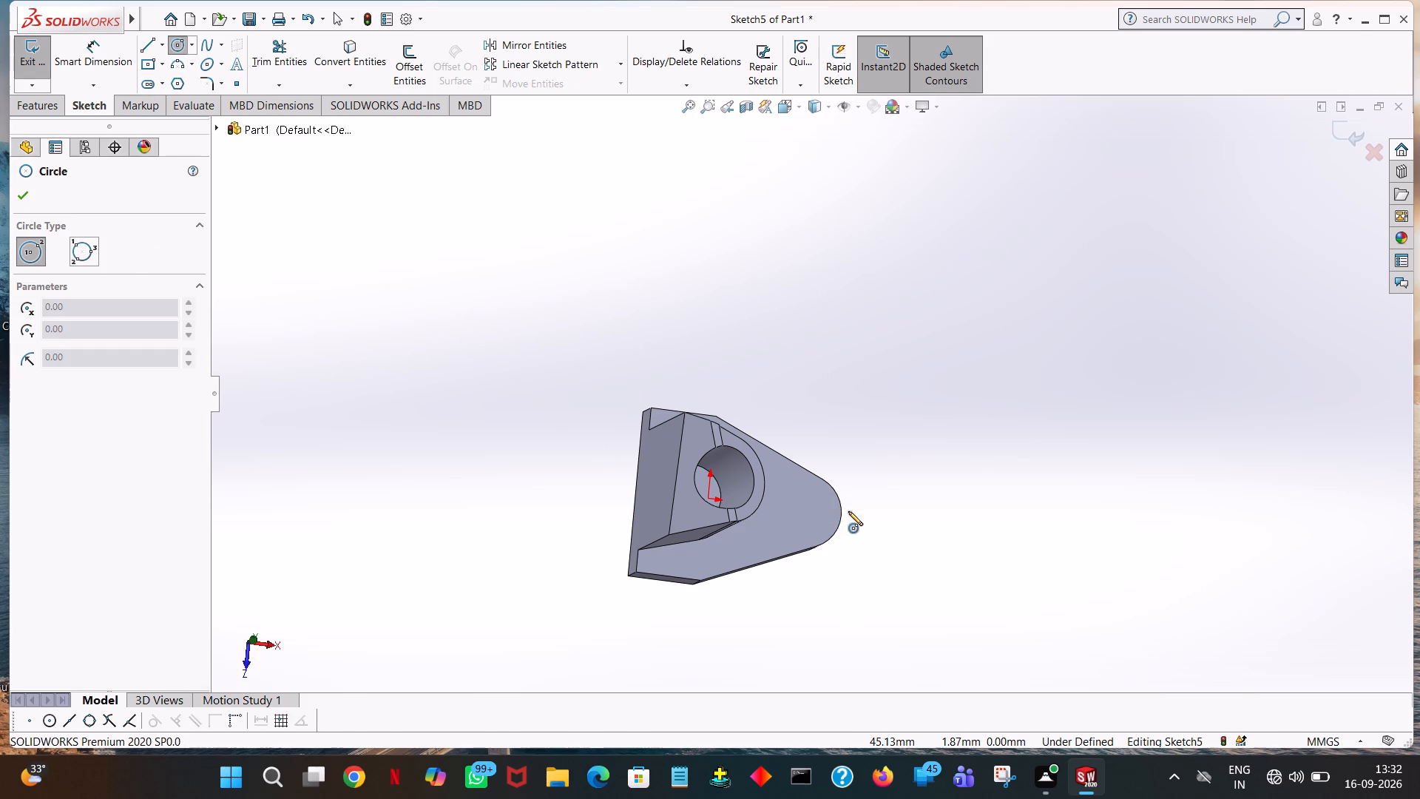
{"action": "left_click", "coordinate": [805, 509]}
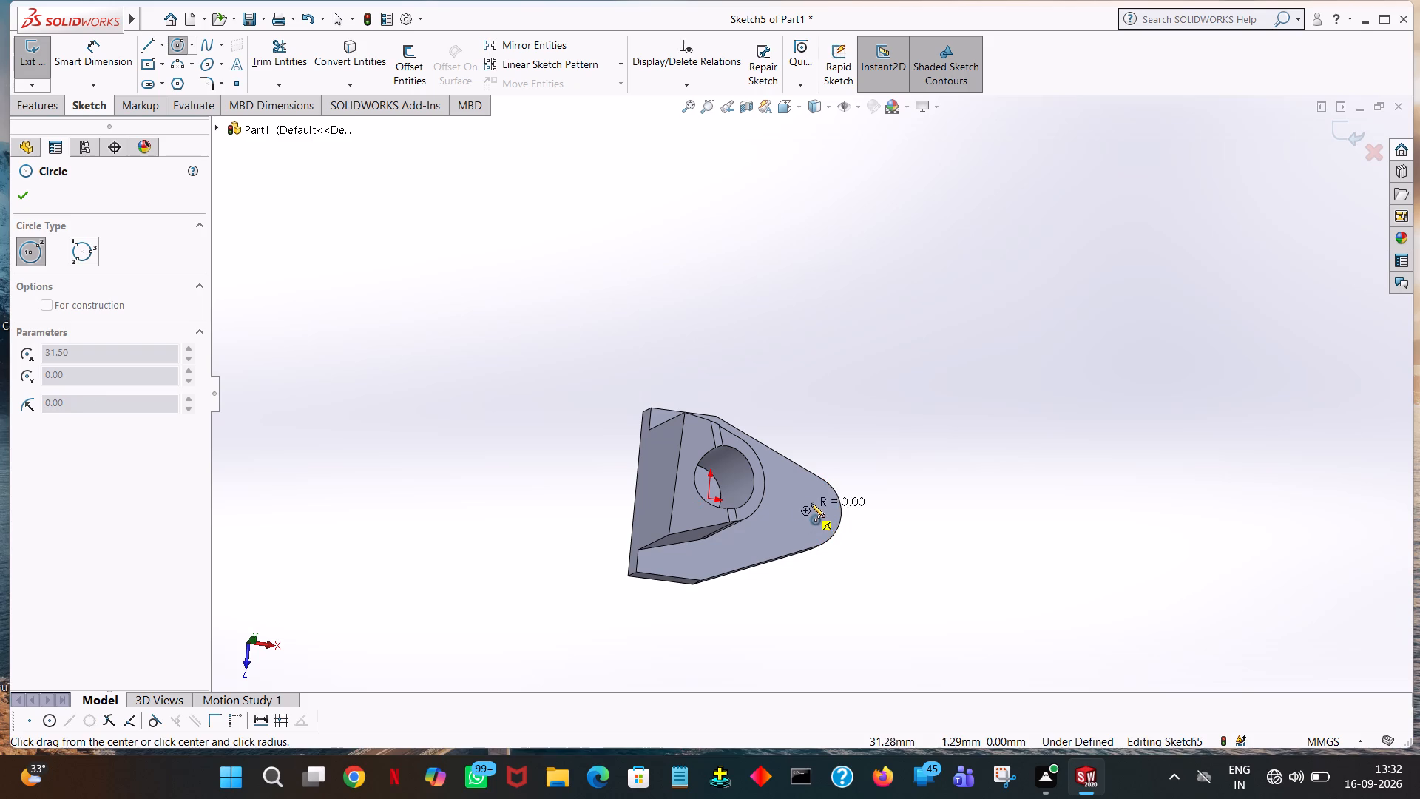
{"action": "left_click", "coordinate": [814, 500]}
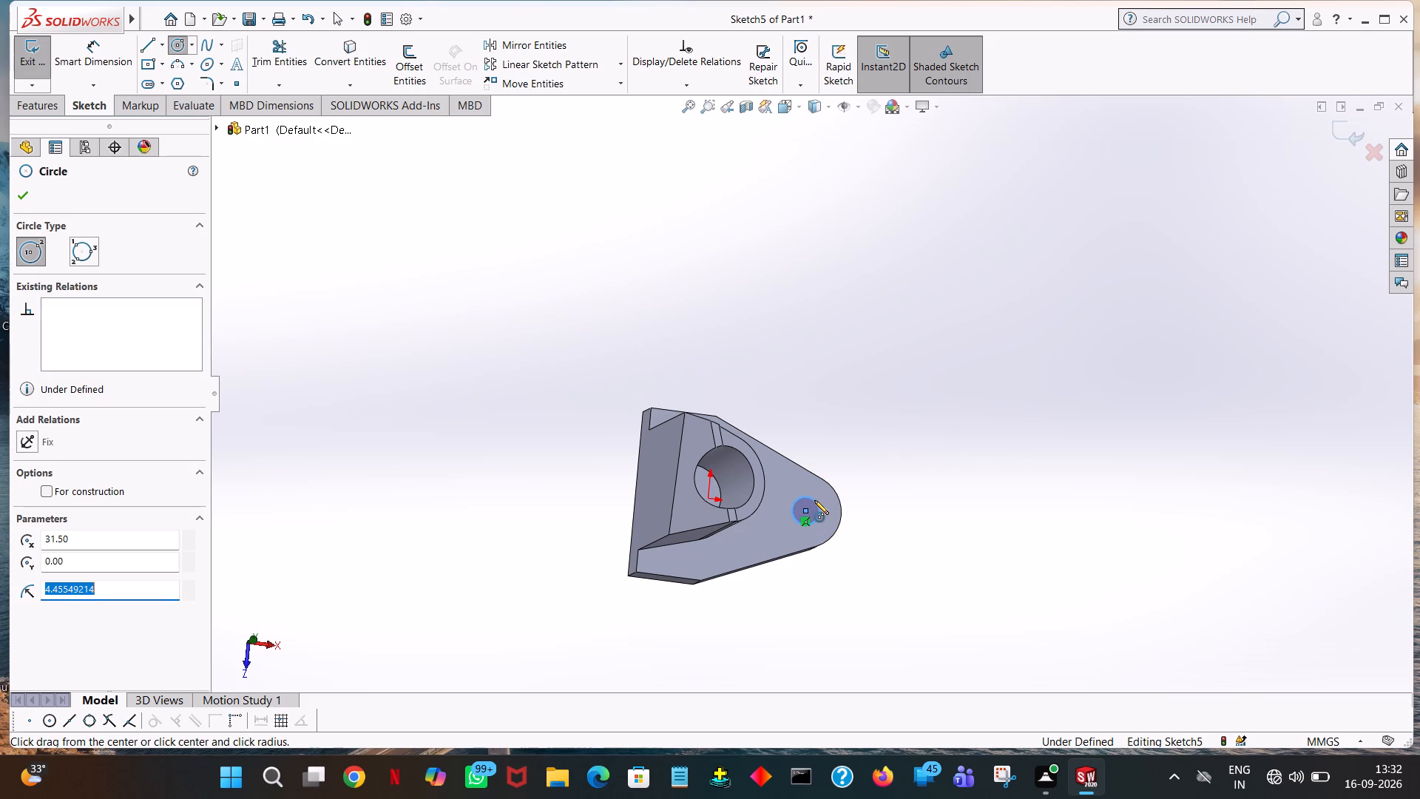
Set the circle's radius to 5.5 mm, entered as 11/2.
{"action": "type", "text": "11"}
{"action": "key", "text": "slash"}
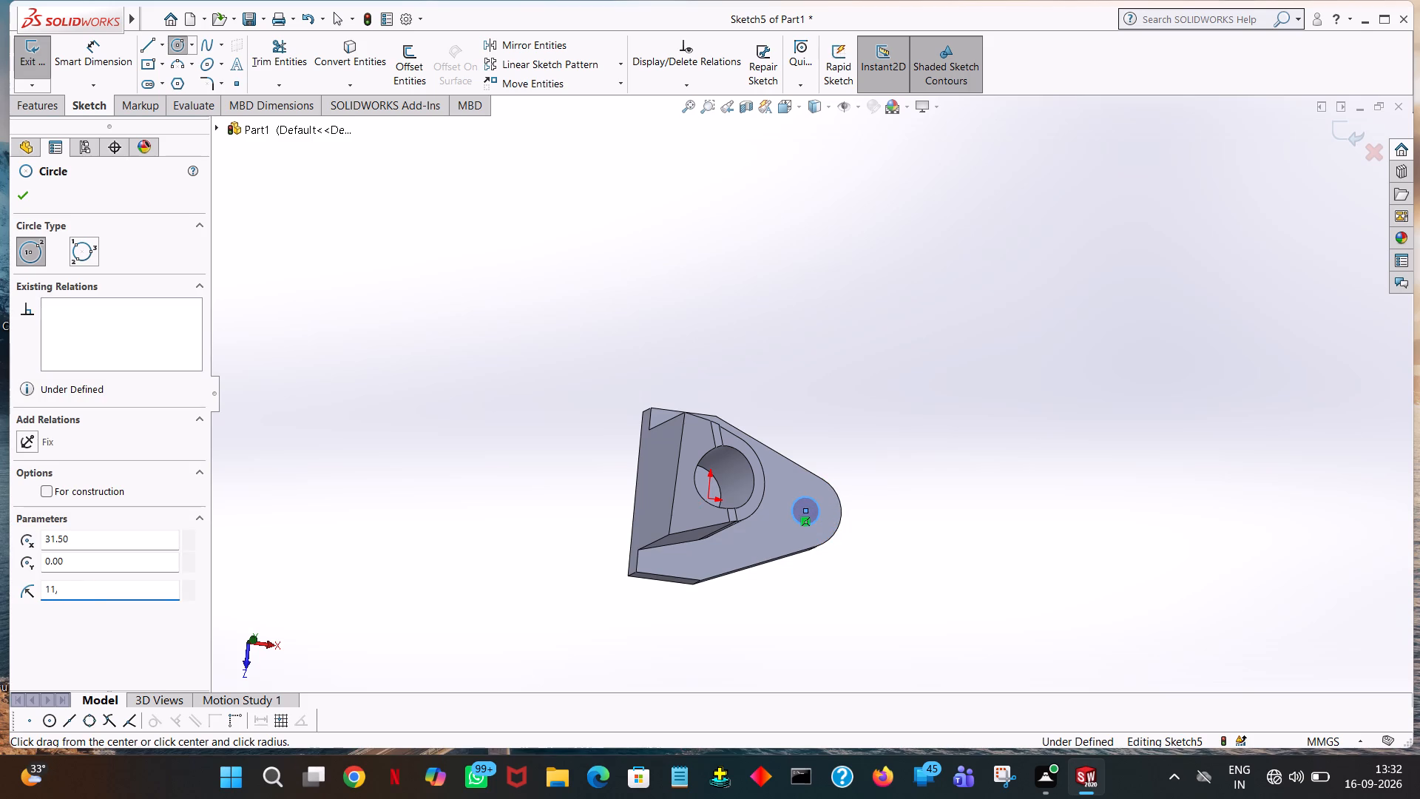
{"action": "key", "text": "2"}
{"action": "key", "text": "Return"}
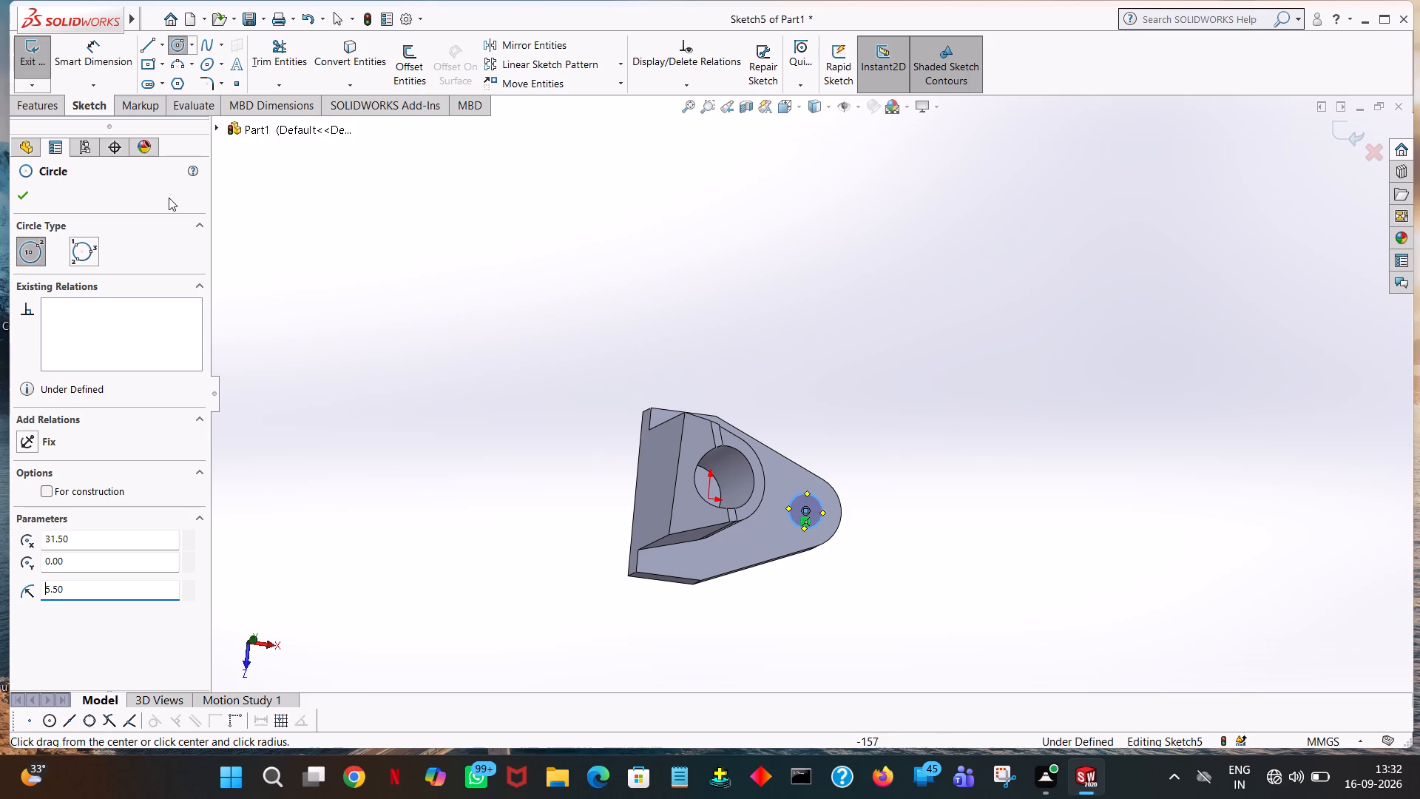
{"action": "left_click", "coordinate": [13, 192]}
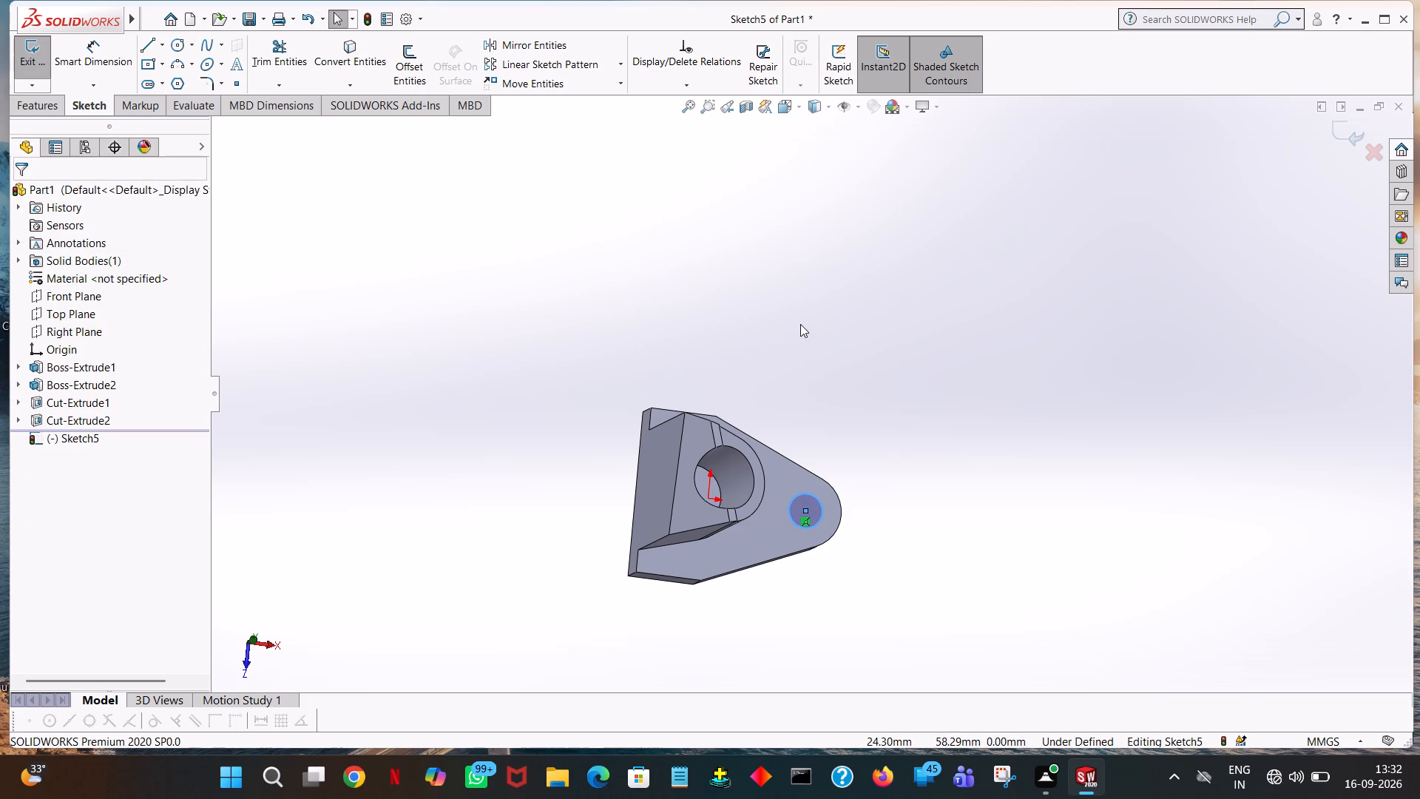
{"action": "left_click", "coordinate": [800, 324]}
Cut the circle through the base plate's rounded end with a blind Extruded Cut 47.5 mm deep.
{"action": "left_click", "coordinate": [44, 103]}
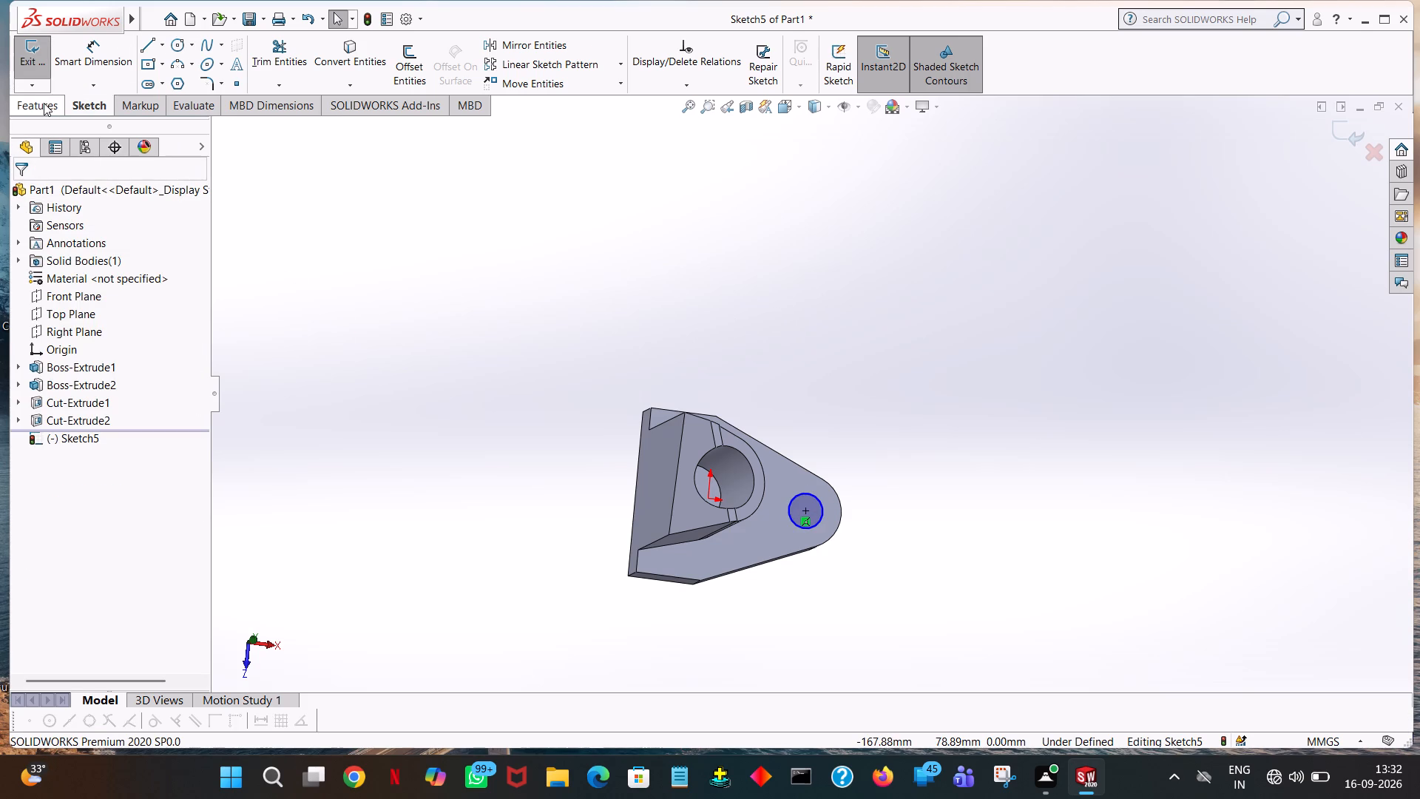
{"action": "left_click", "coordinate": [259, 76]}
{"action": "middle_click_drag", "start_coordinate": [899, 540], "coordinate": [879, 502]}
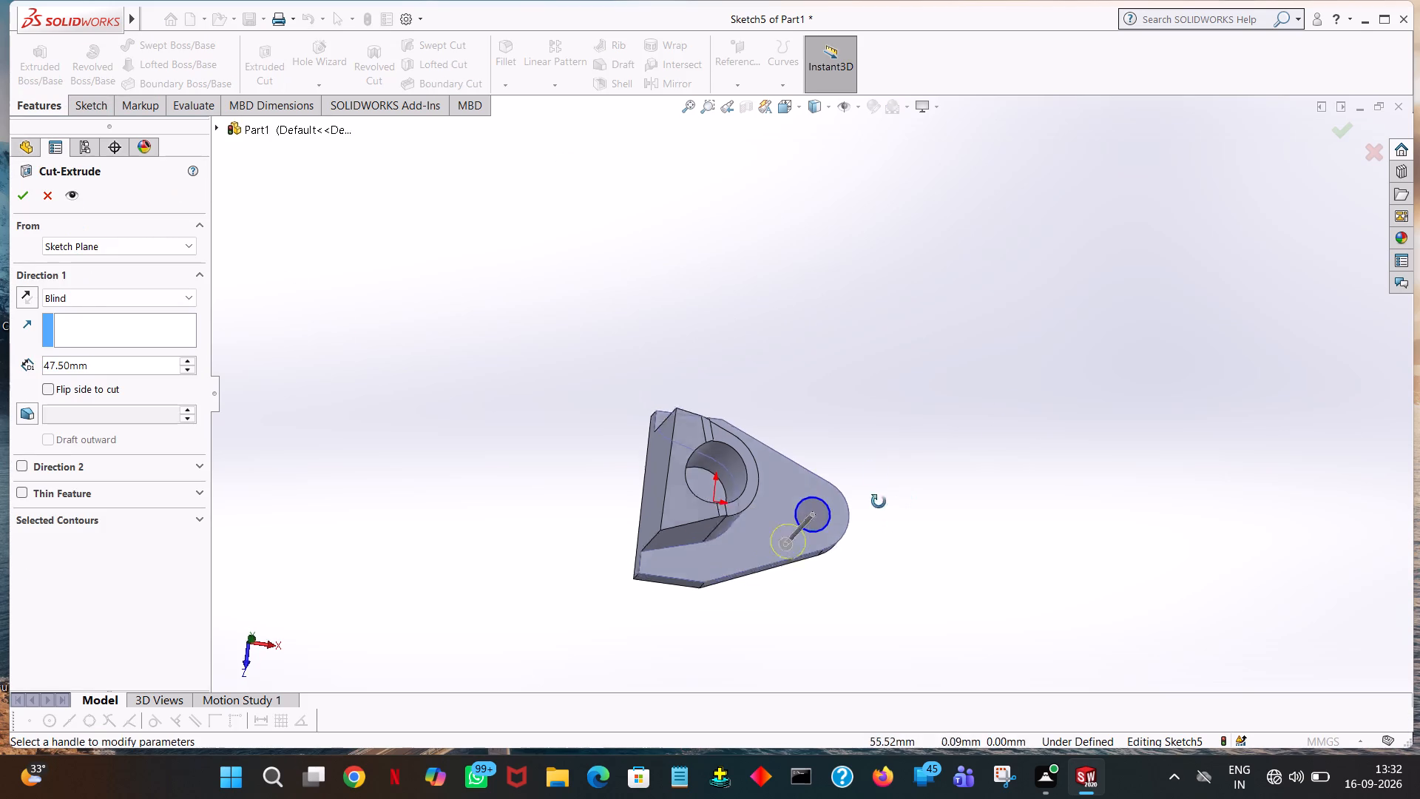
{"action": "middle_click_drag", "start_coordinate": [879, 502], "coordinate": [869, 427]}
{"action": "left_click", "coordinate": [21, 193]}
{"action": "left_click", "coordinate": [503, 273]}
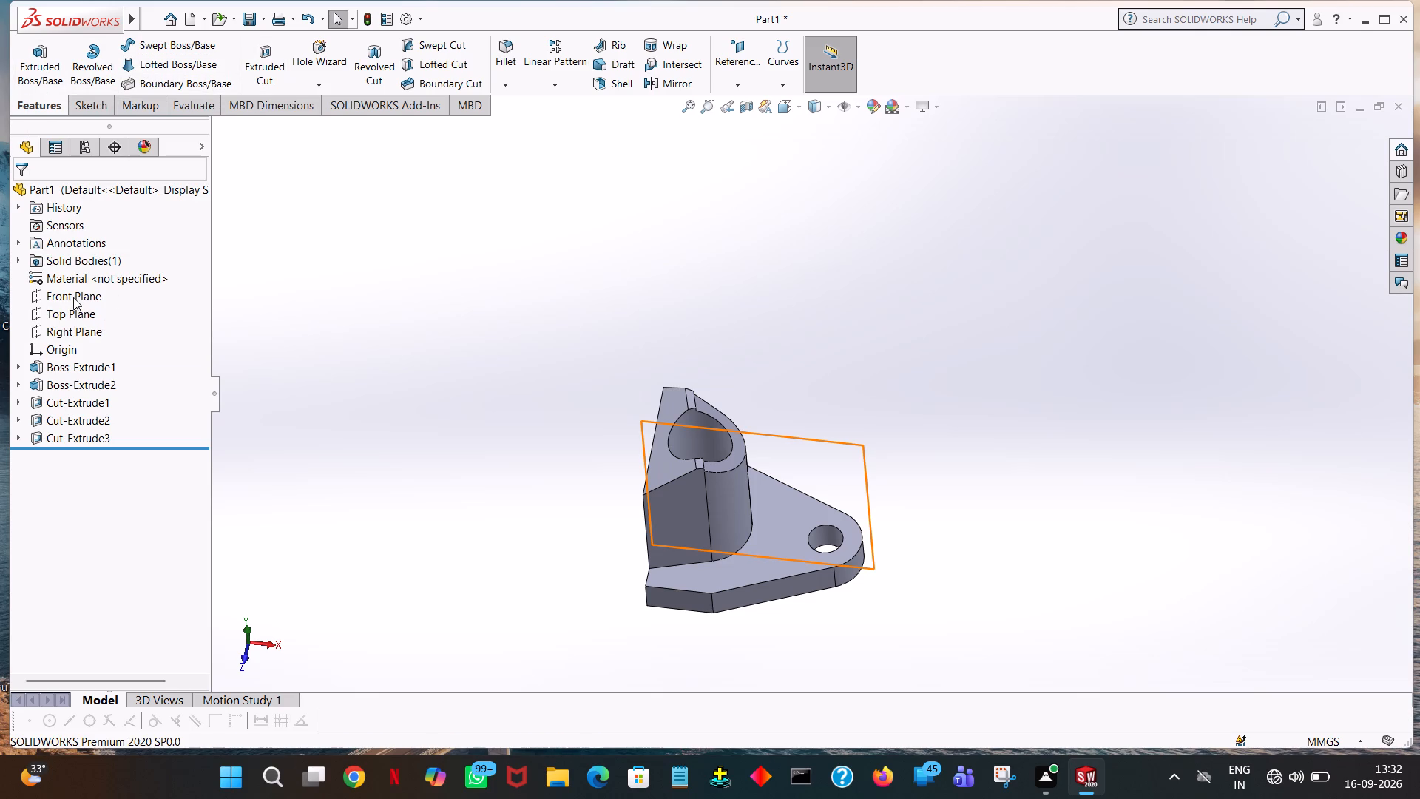
In a new sketch on the Front Plane, draw a 22 mm line inward along the base plate's top edge from its rounded end.
{"action": "middle_click_drag", "start_coordinate": [287, 414], "coordinate": [316, 268]}
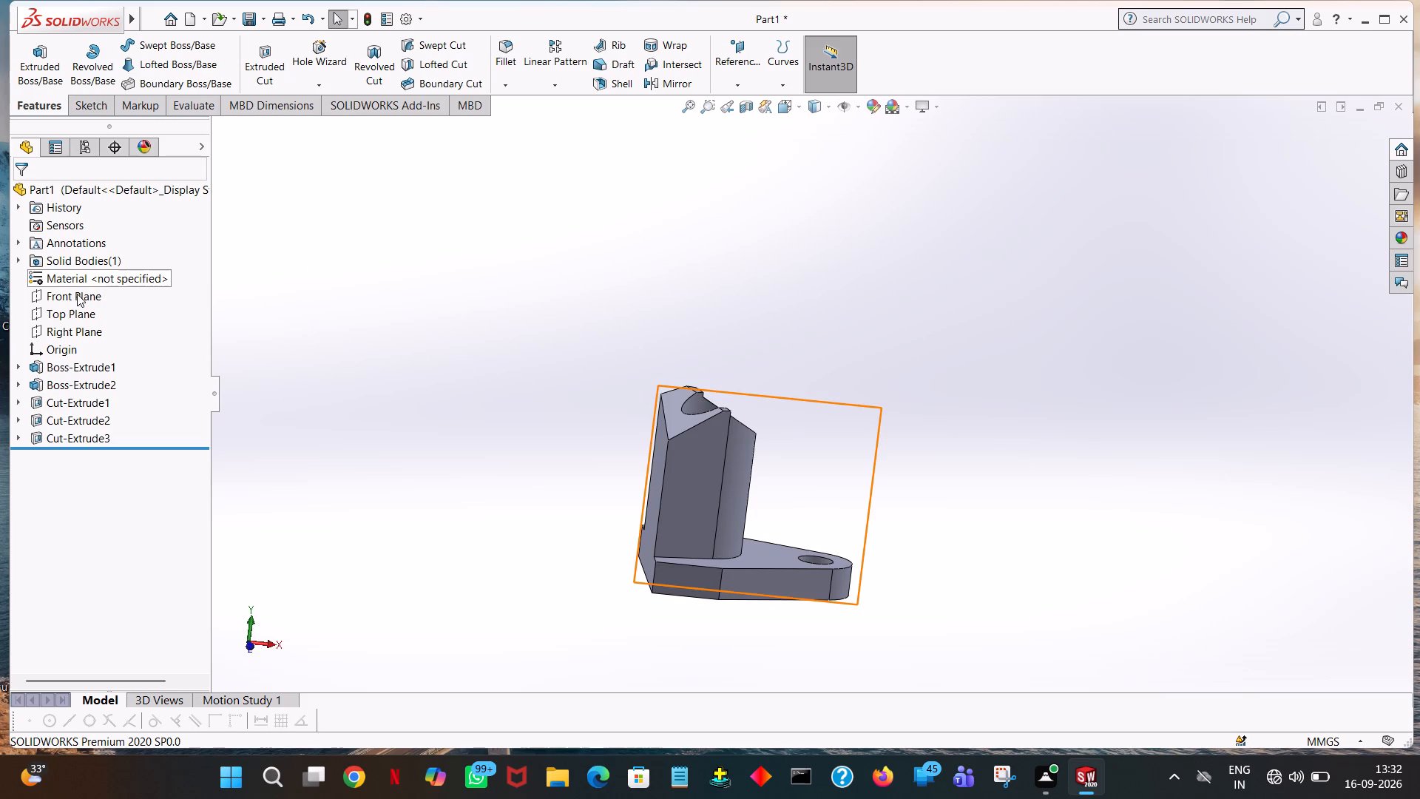
{"action": "left_click", "coordinate": [70, 294]}
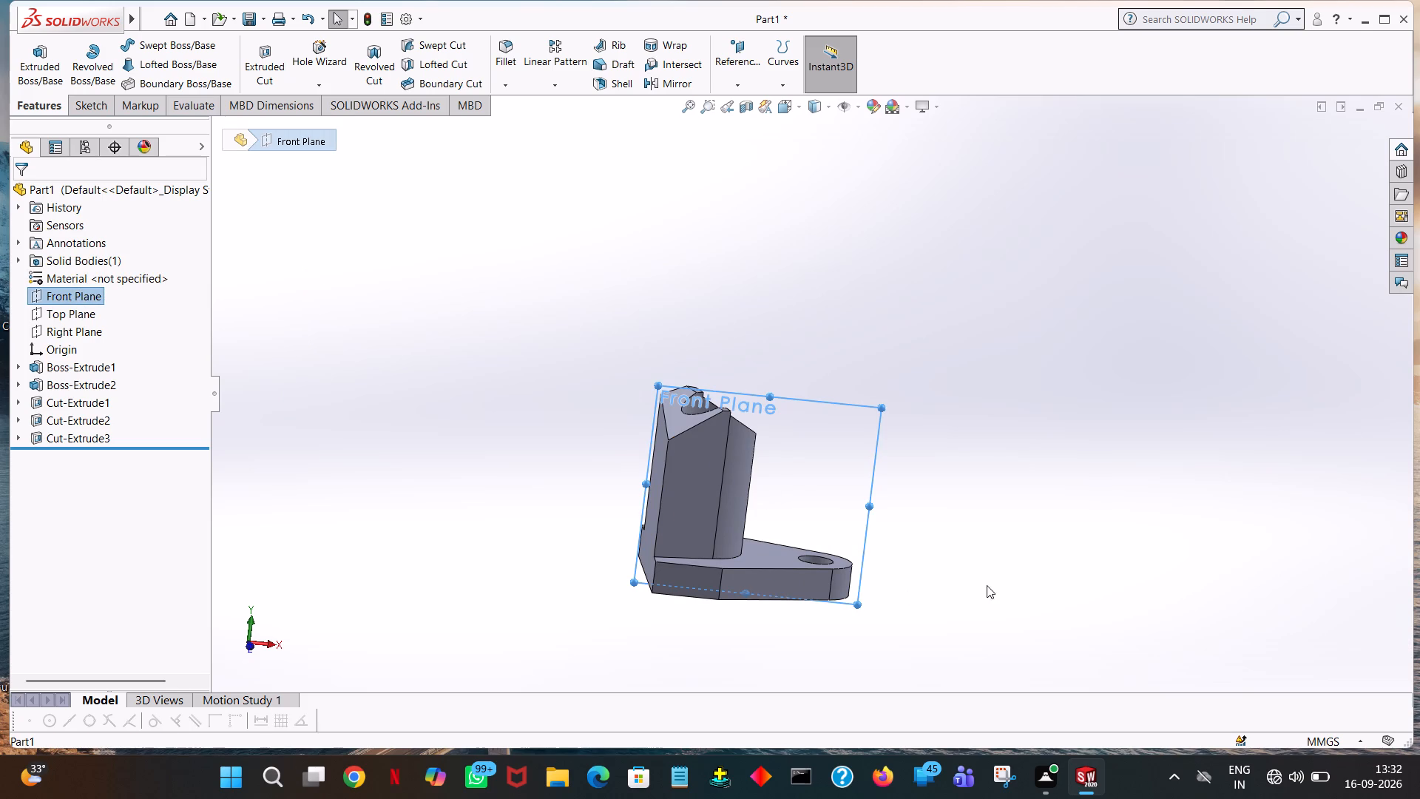
{"action": "middle_click_drag", "start_coordinate": [992, 587], "coordinate": [849, 567]}
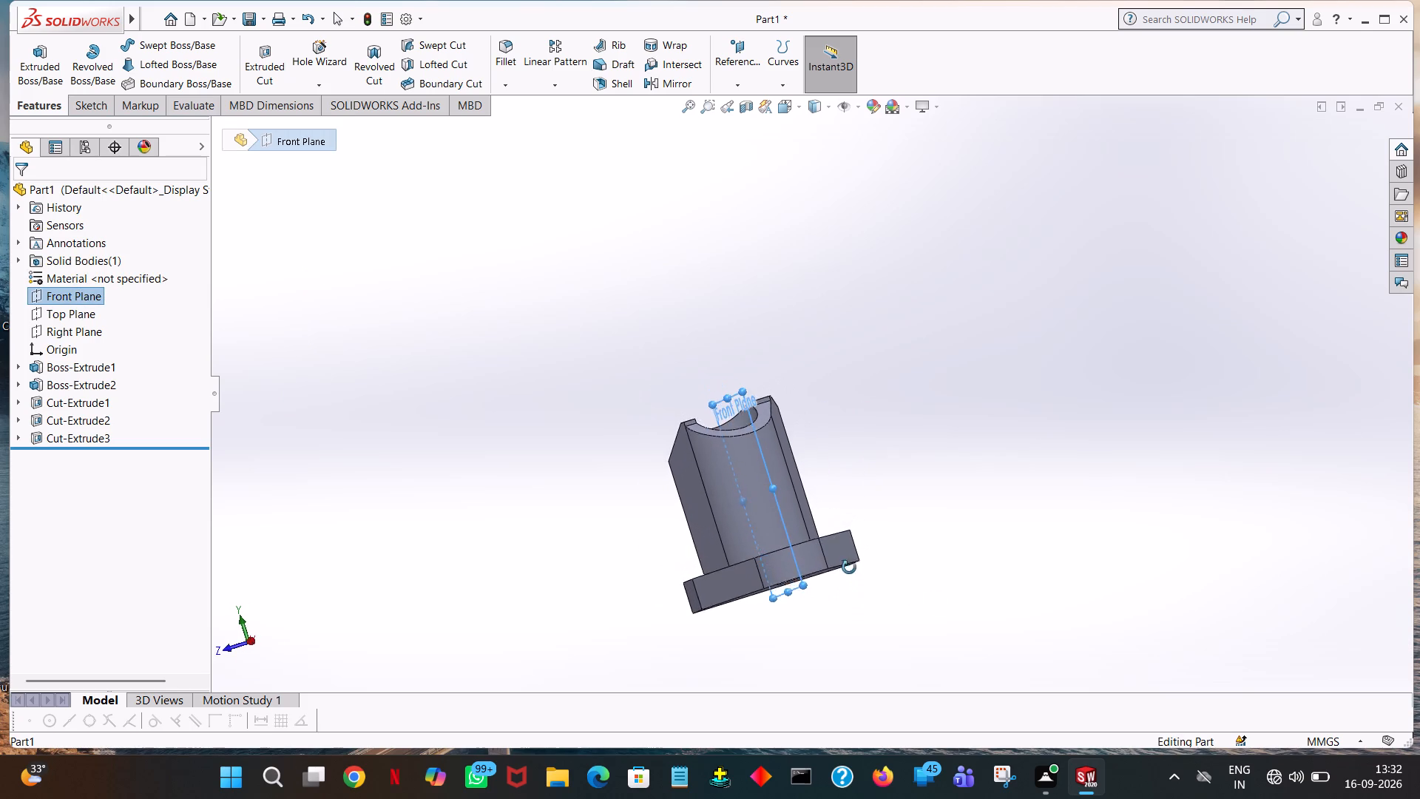
{"action": "middle_click_drag", "start_coordinate": [849, 567], "coordinate": [922, 680]}
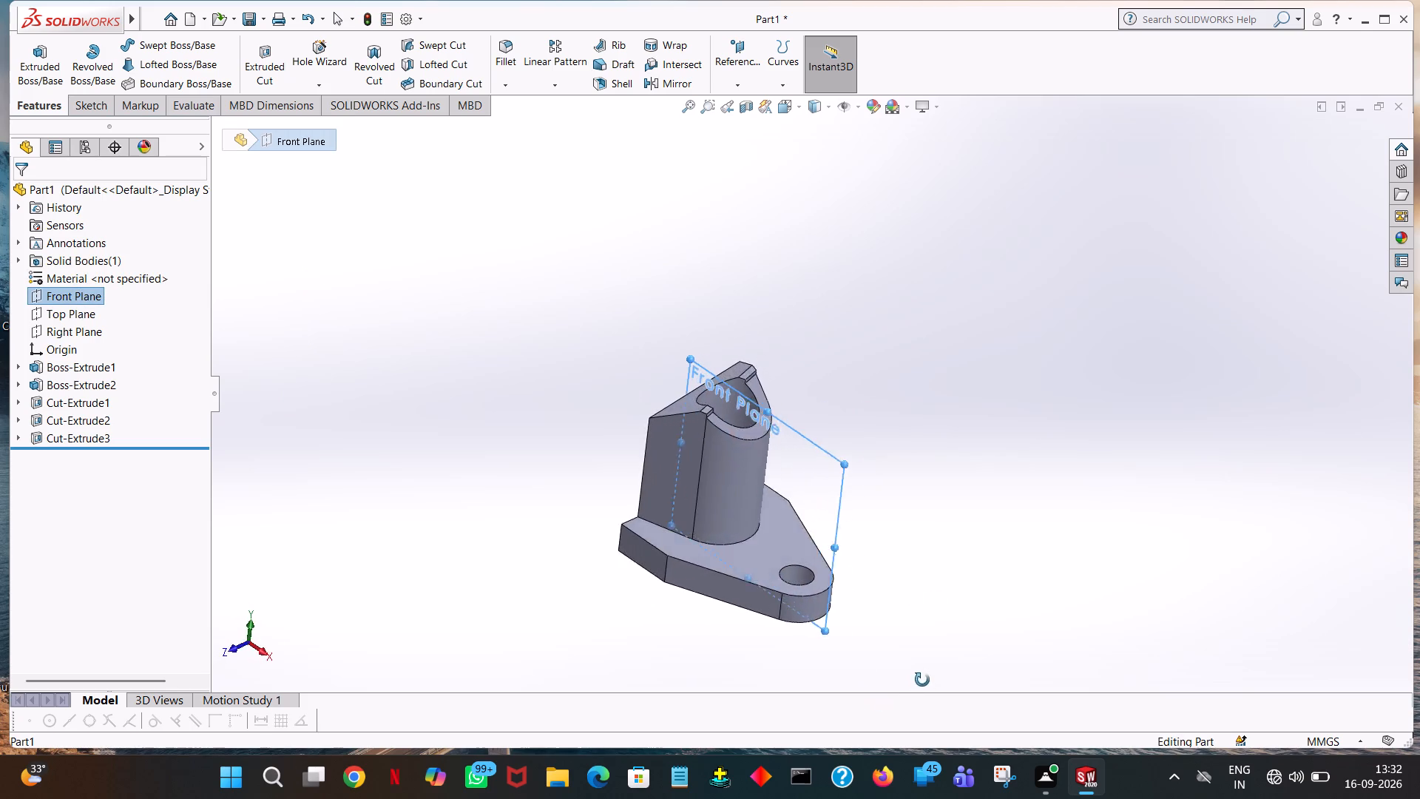
{"action": "middle_click_drag", "start_coordinate": [922, 680], "coordinate": [985, 588]}
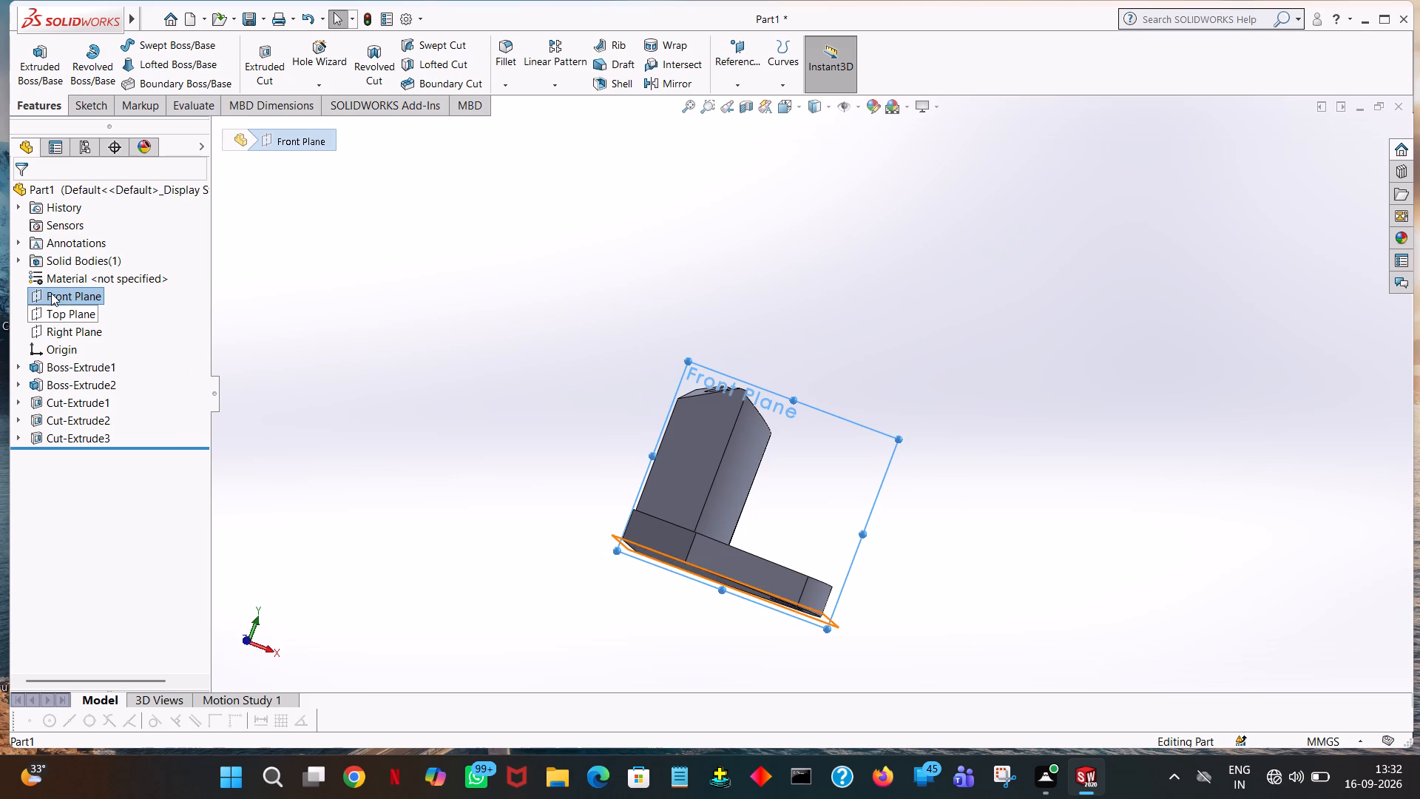
{"action": "right_click", "coordinate": [51, 293]}
{"action": "left_click", "coordinate": [69, 274]}
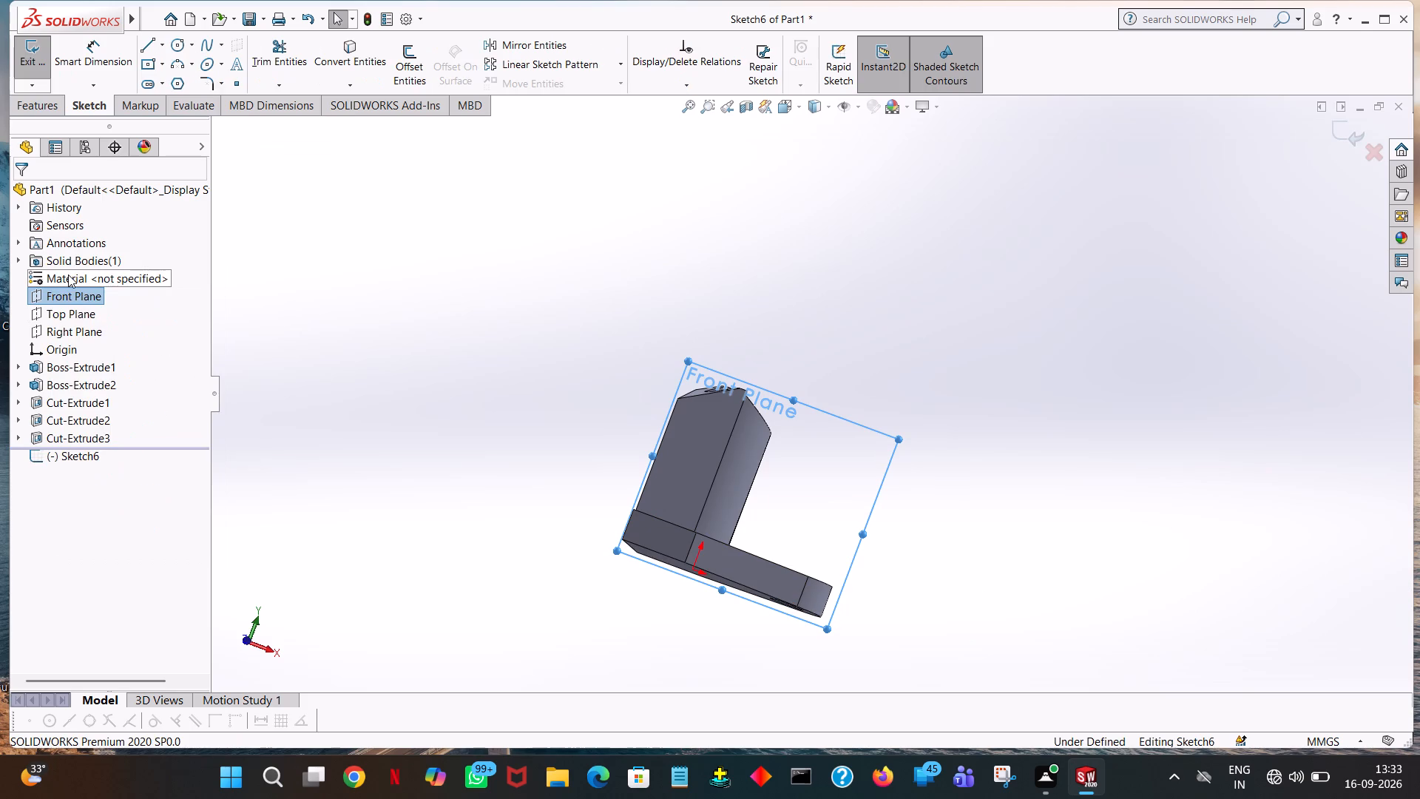
{"action": "key", "text": "space"}
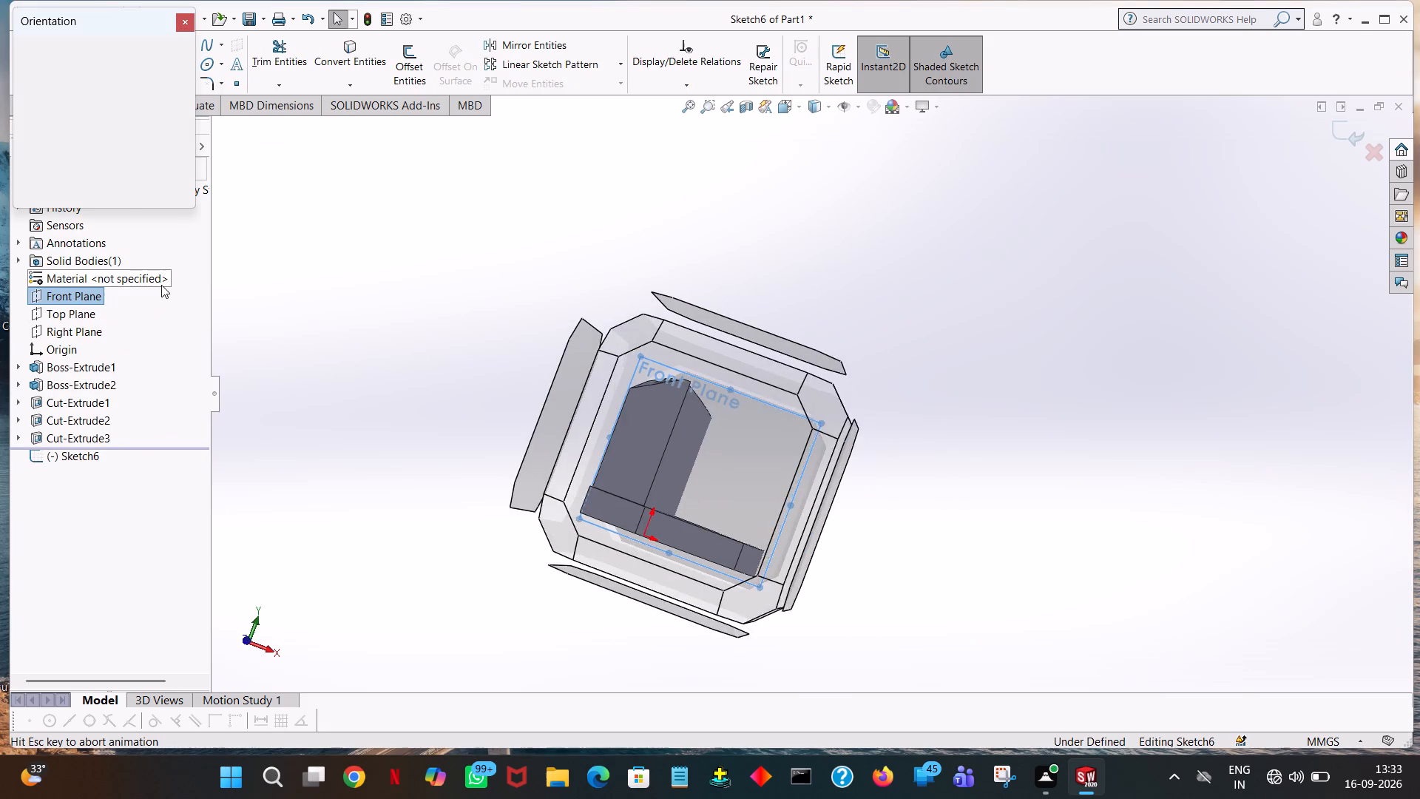
{"action": "left_click", "coordinate": [185, 109]}
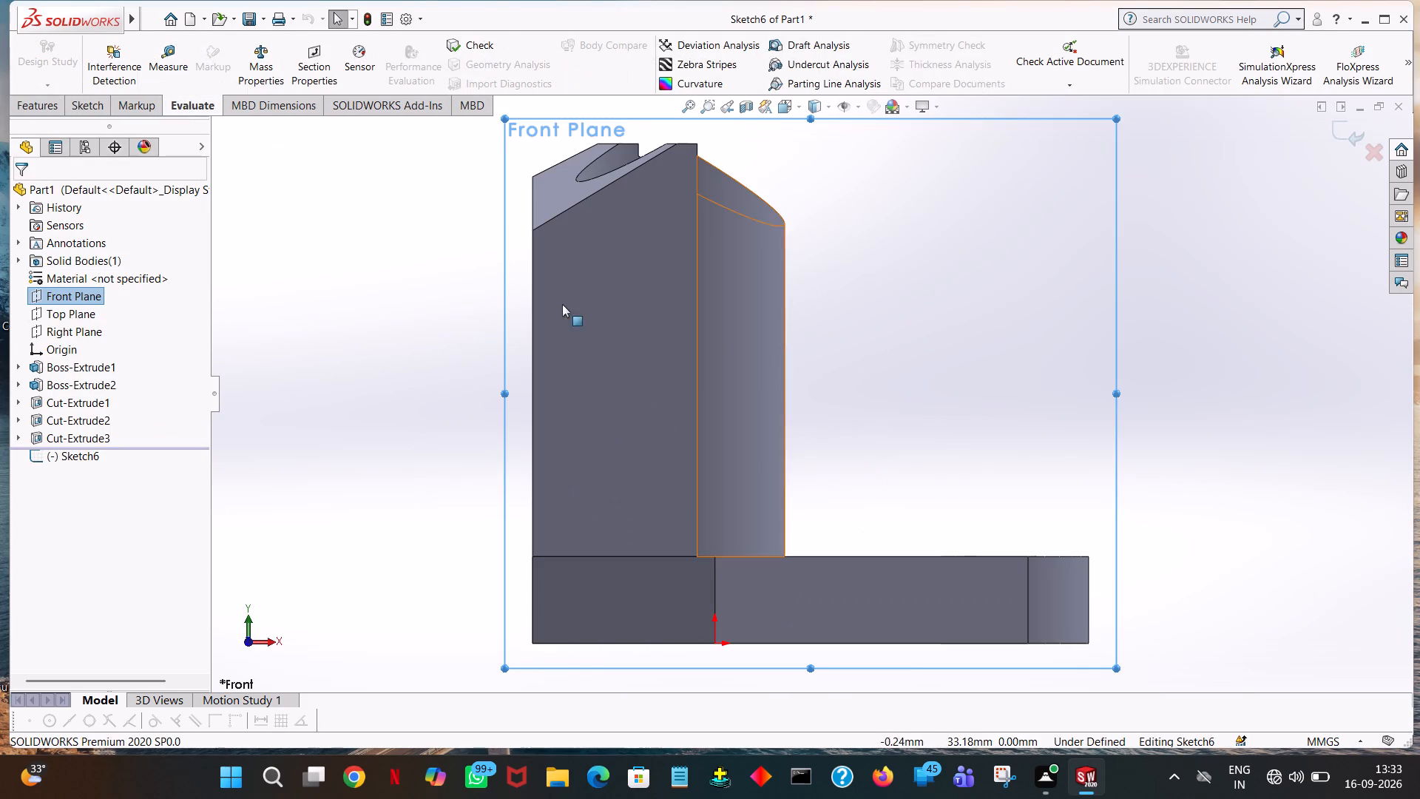
{"action": "left_click", "coordinate": [79, 104]}
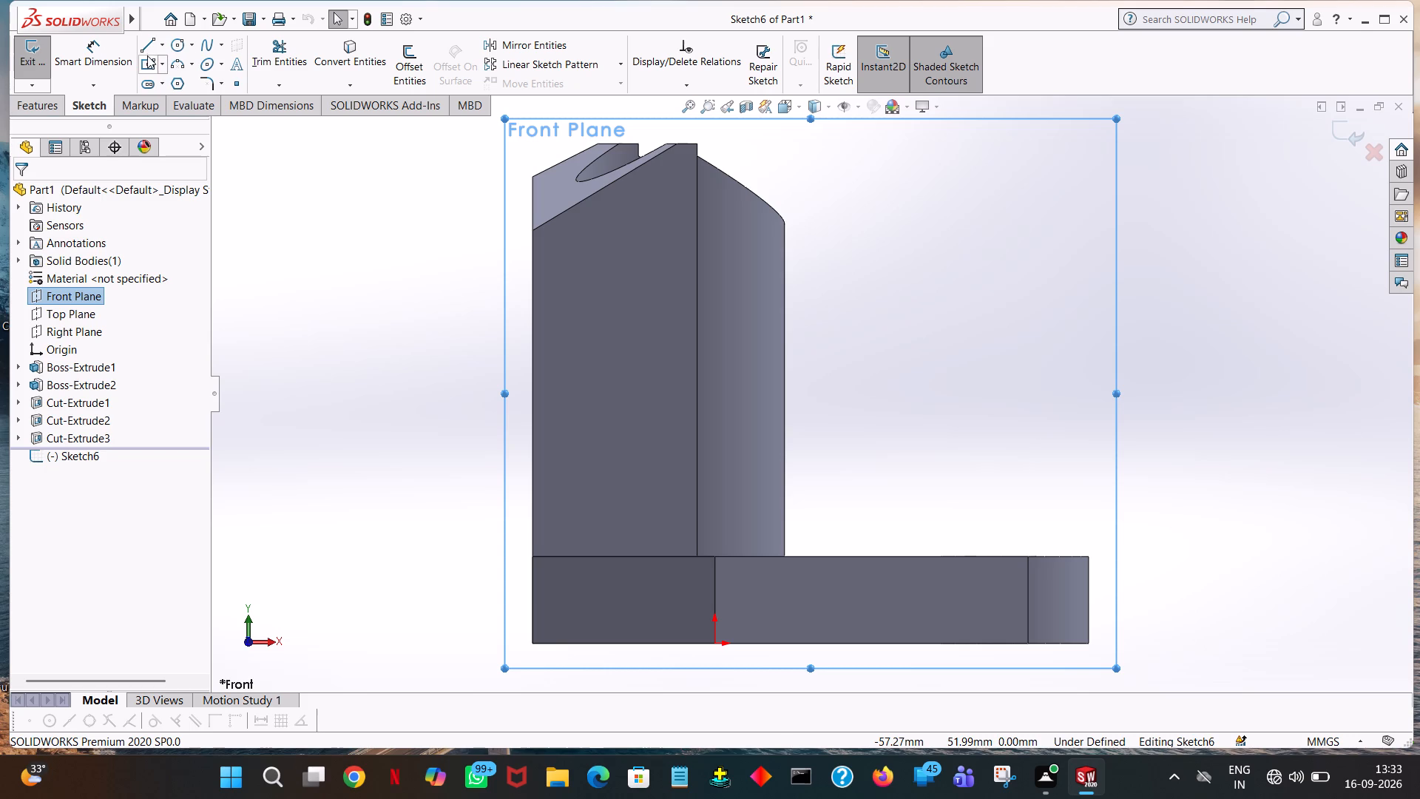
{"action": "left_click", "coordinate": [149, 45]}
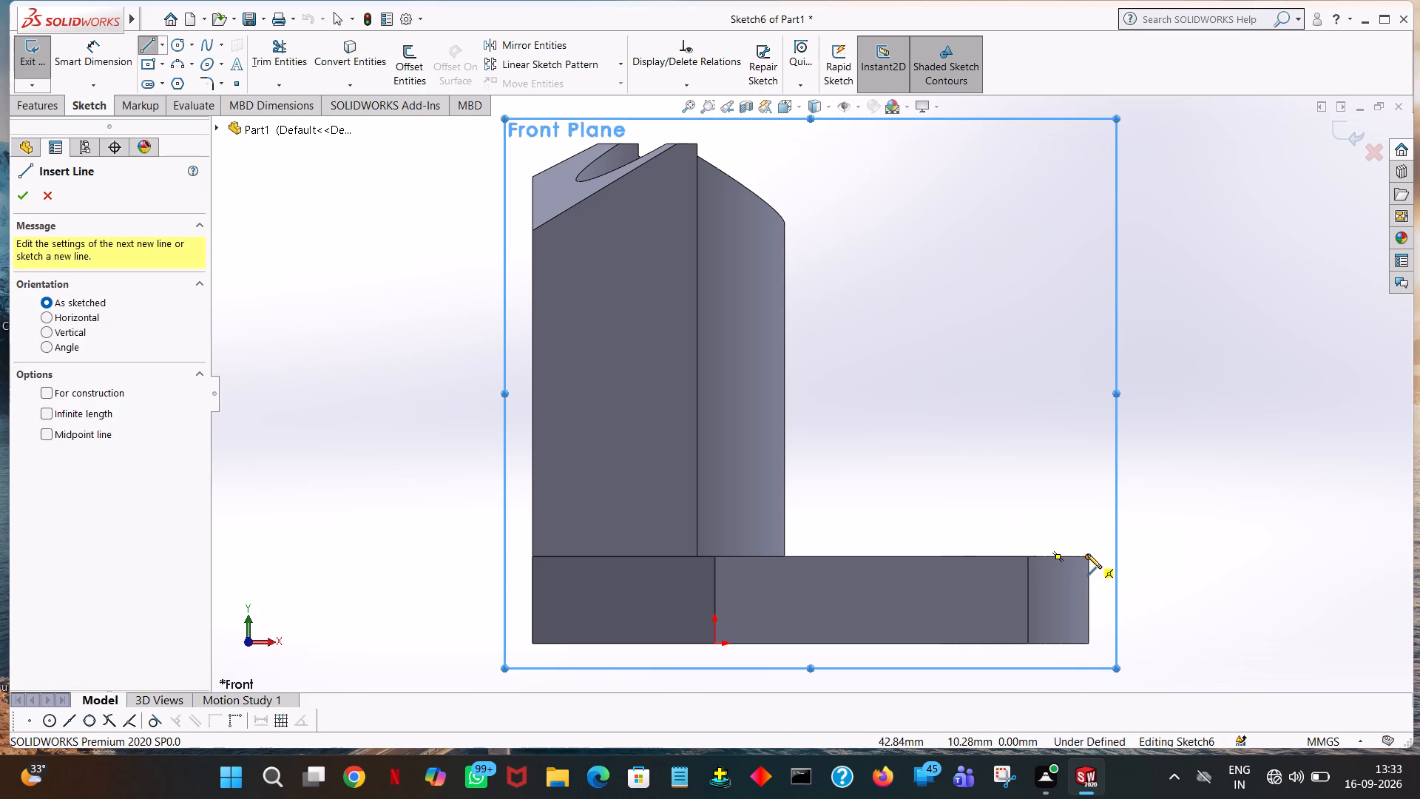
{"action": "left_click", "coordinate": [1087, 554]}
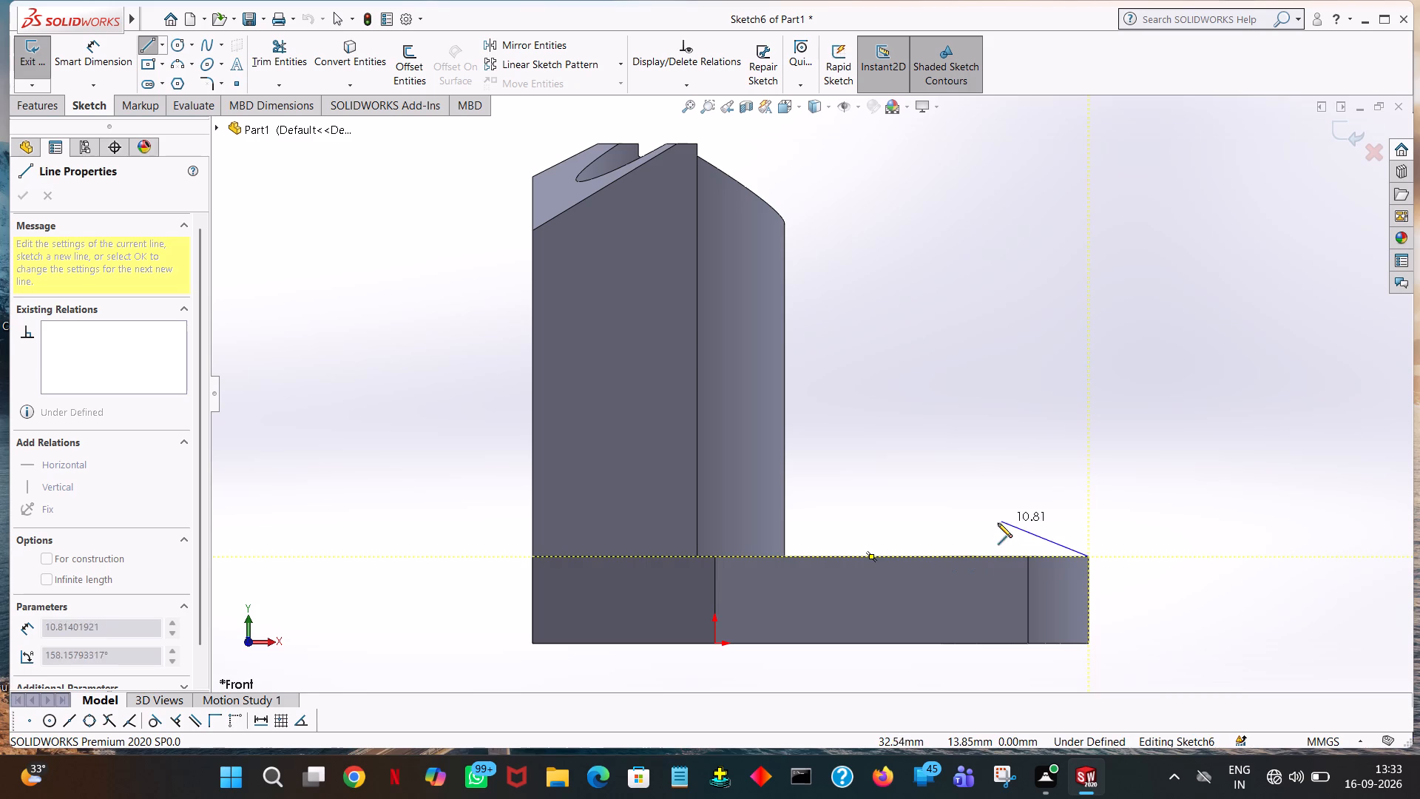
{"action": "left_click", "coordinate": [902, 558]}
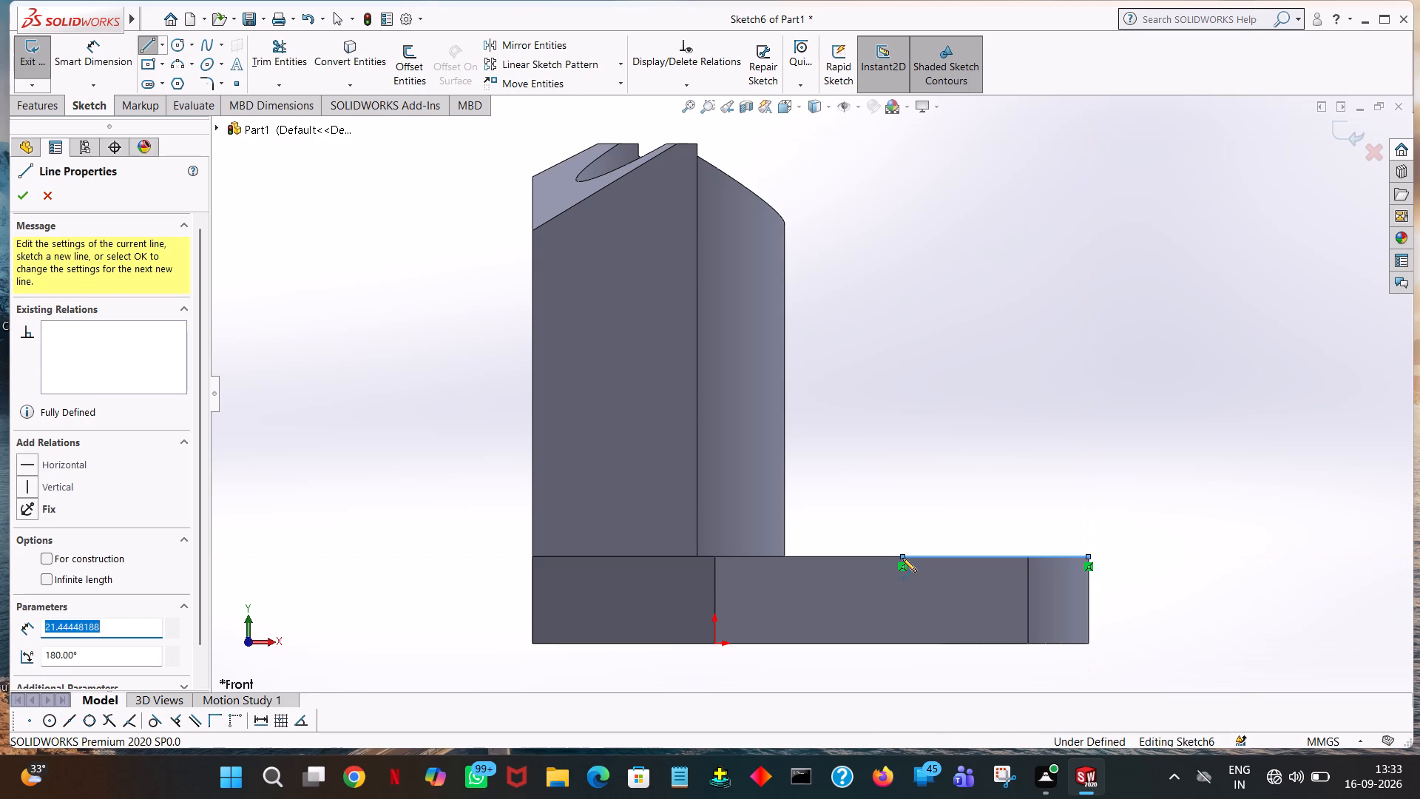
{"action": "type", "text": "22"}
{"action": "key", "text": "Return"}
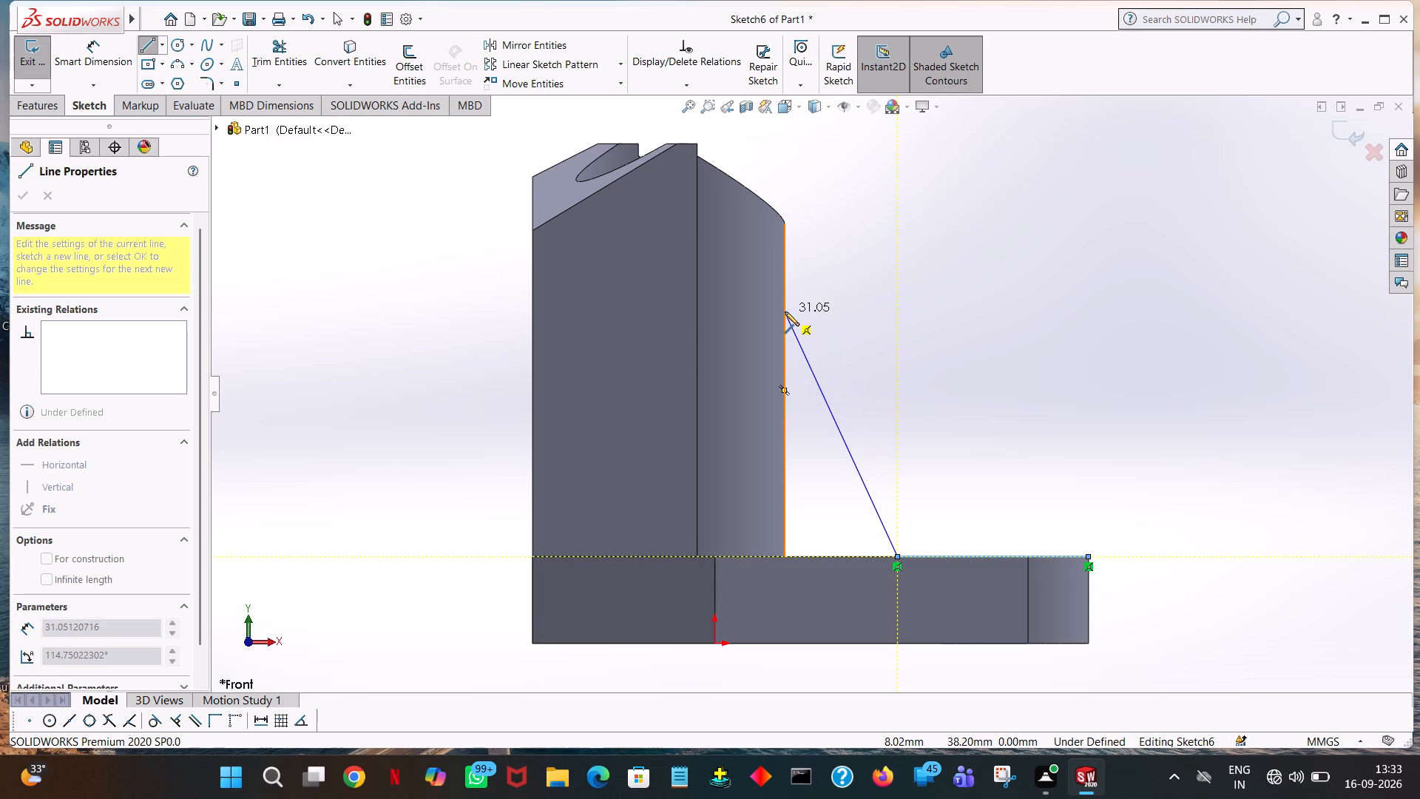
{"action": "right_click", "coordinate": [826, 328]}
{"action": "left_click", "coordinate": [861, 340]}
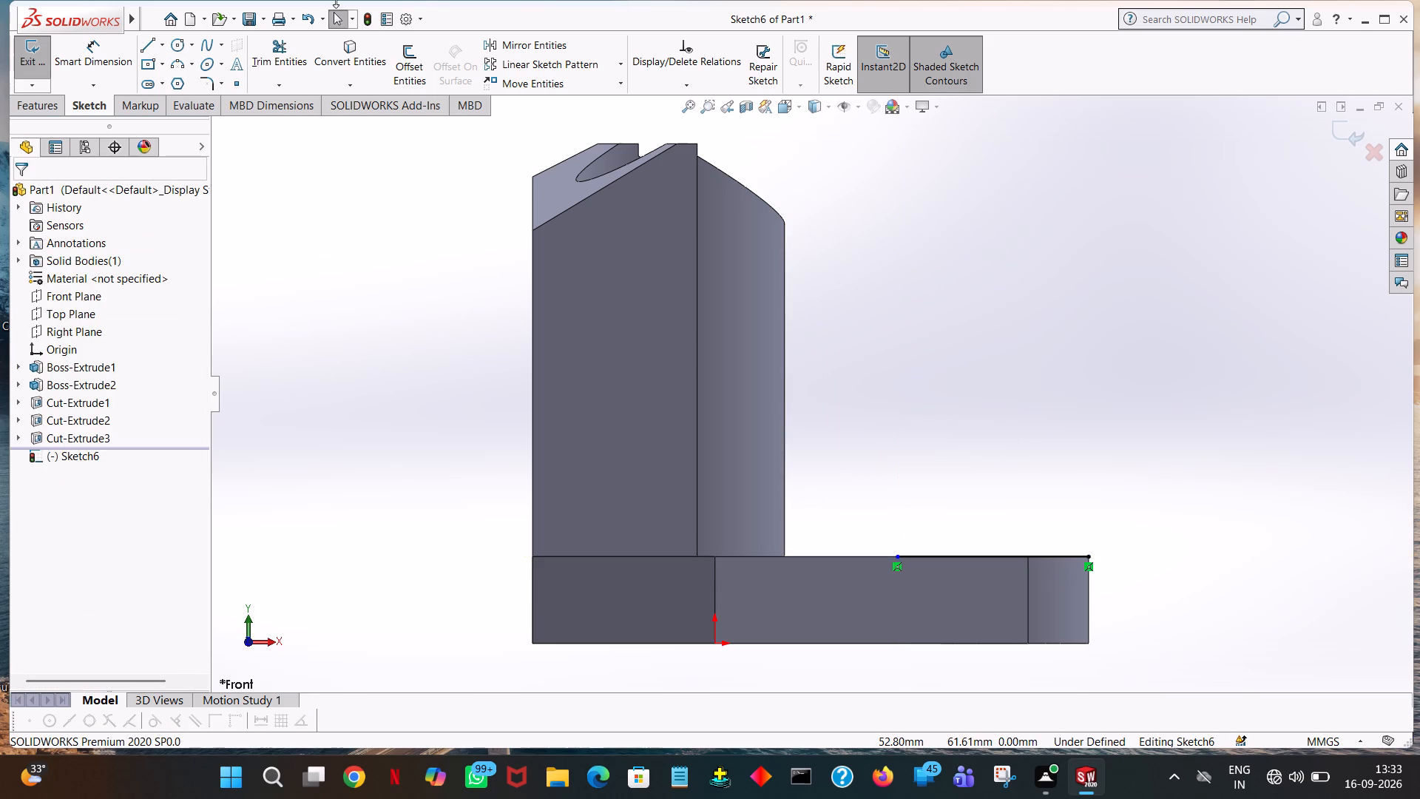
Draw a 15 mm vertical line down from the tower's top corner, and a horizontal line about 10 mm long from its end to the tower's outer edge.
{"action": "left_click", "coordinate": [145, 44]}
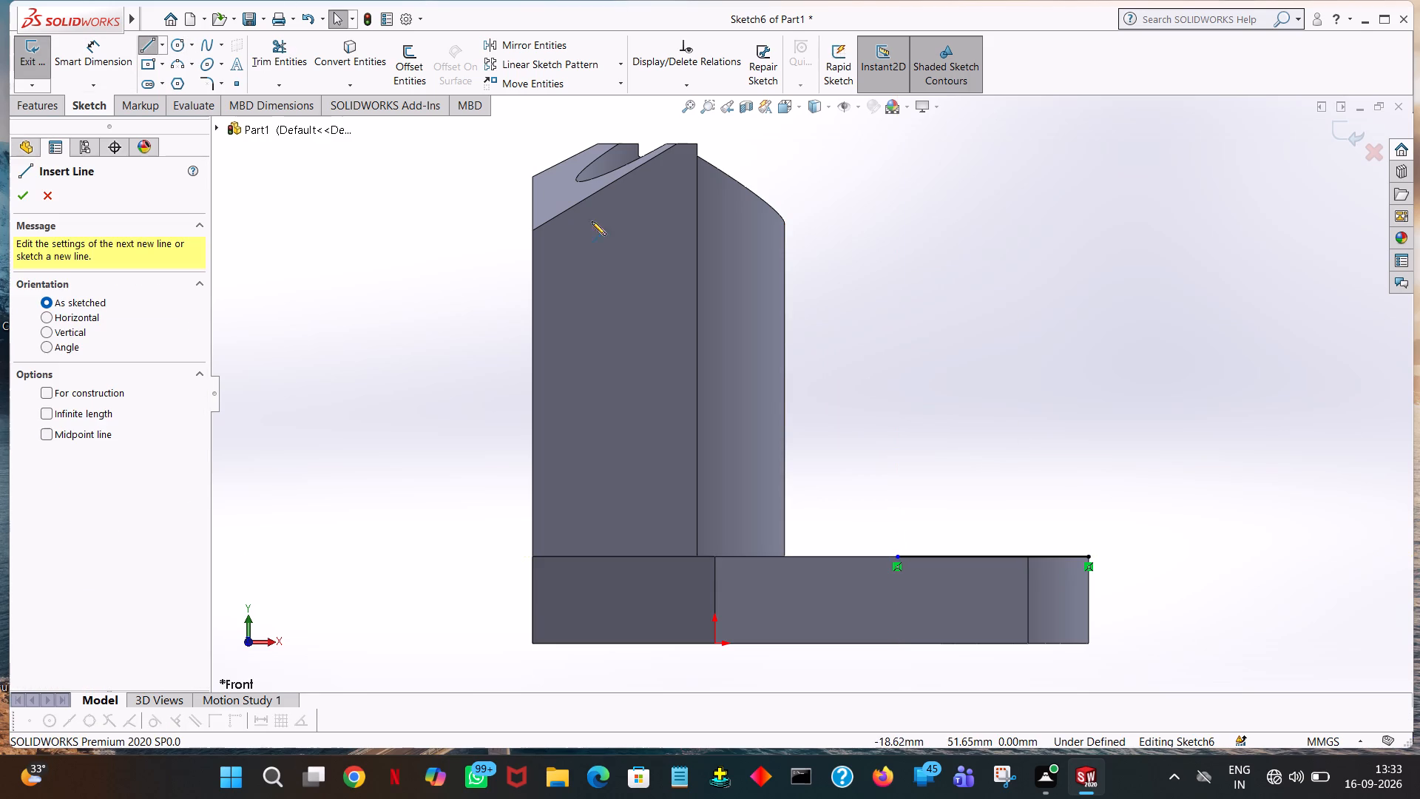
{"action": "left_click", "coordinate": [697, 143]}
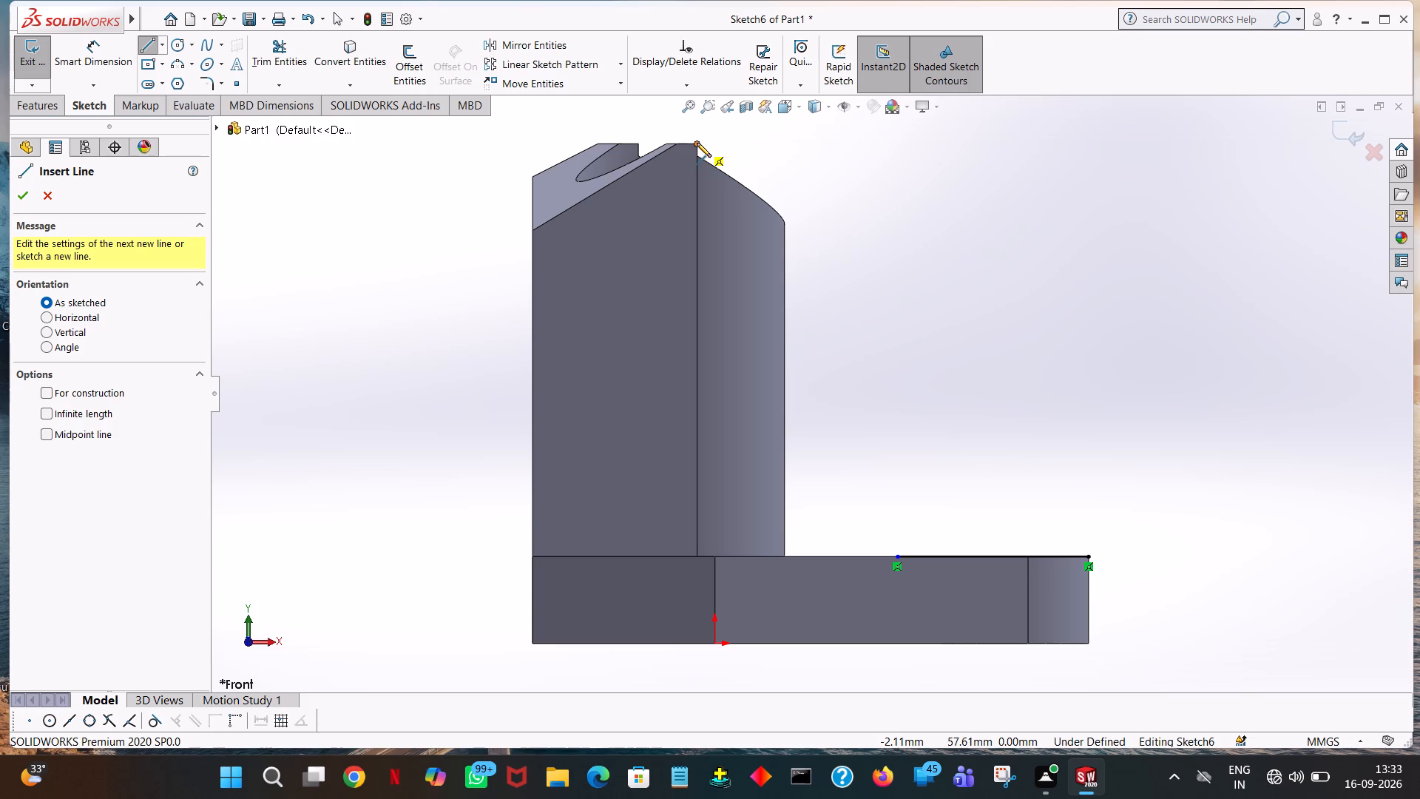
{"action": "left_click", "coordinate": [699, 270]}
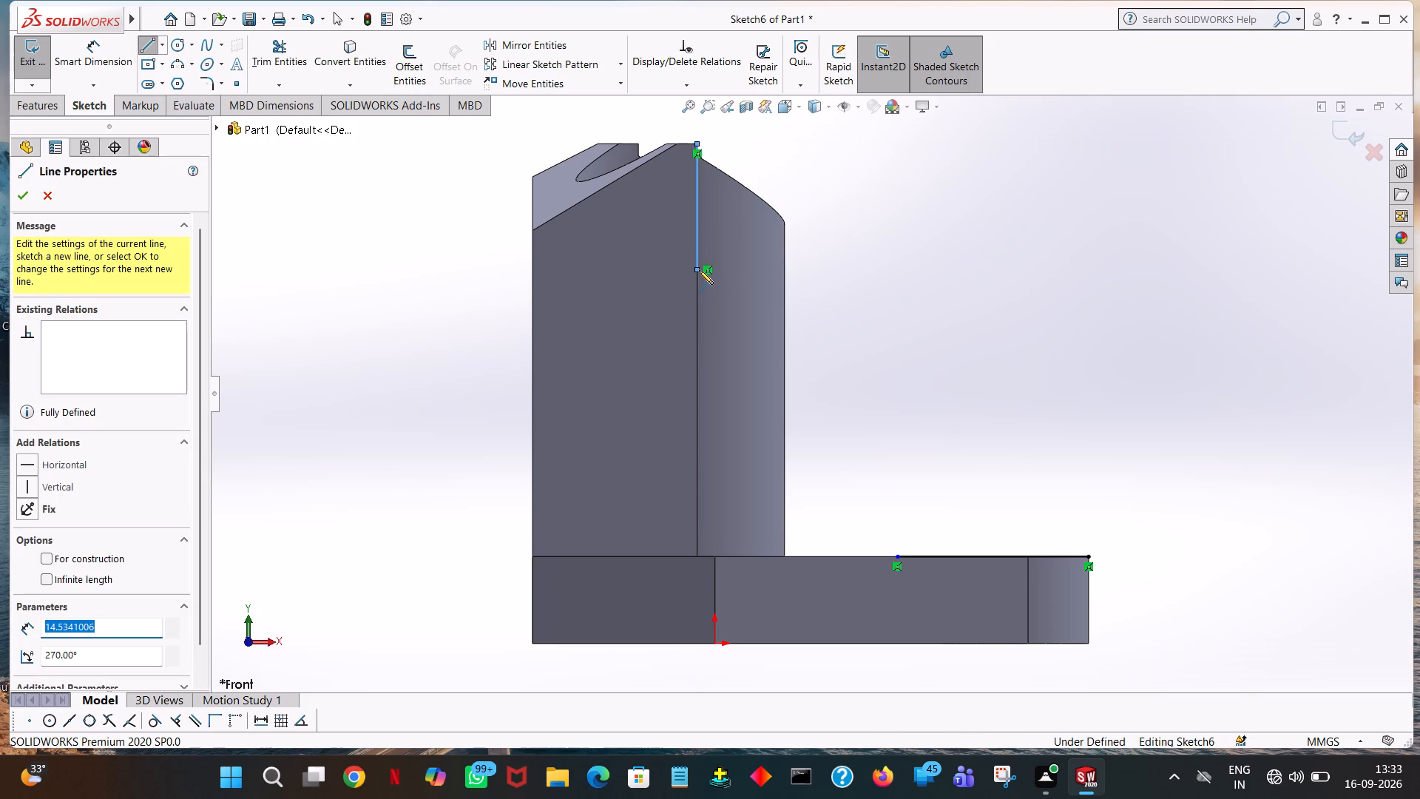
{"action": "type", "text": "15"}
{"action": "key", "text": "Return"}
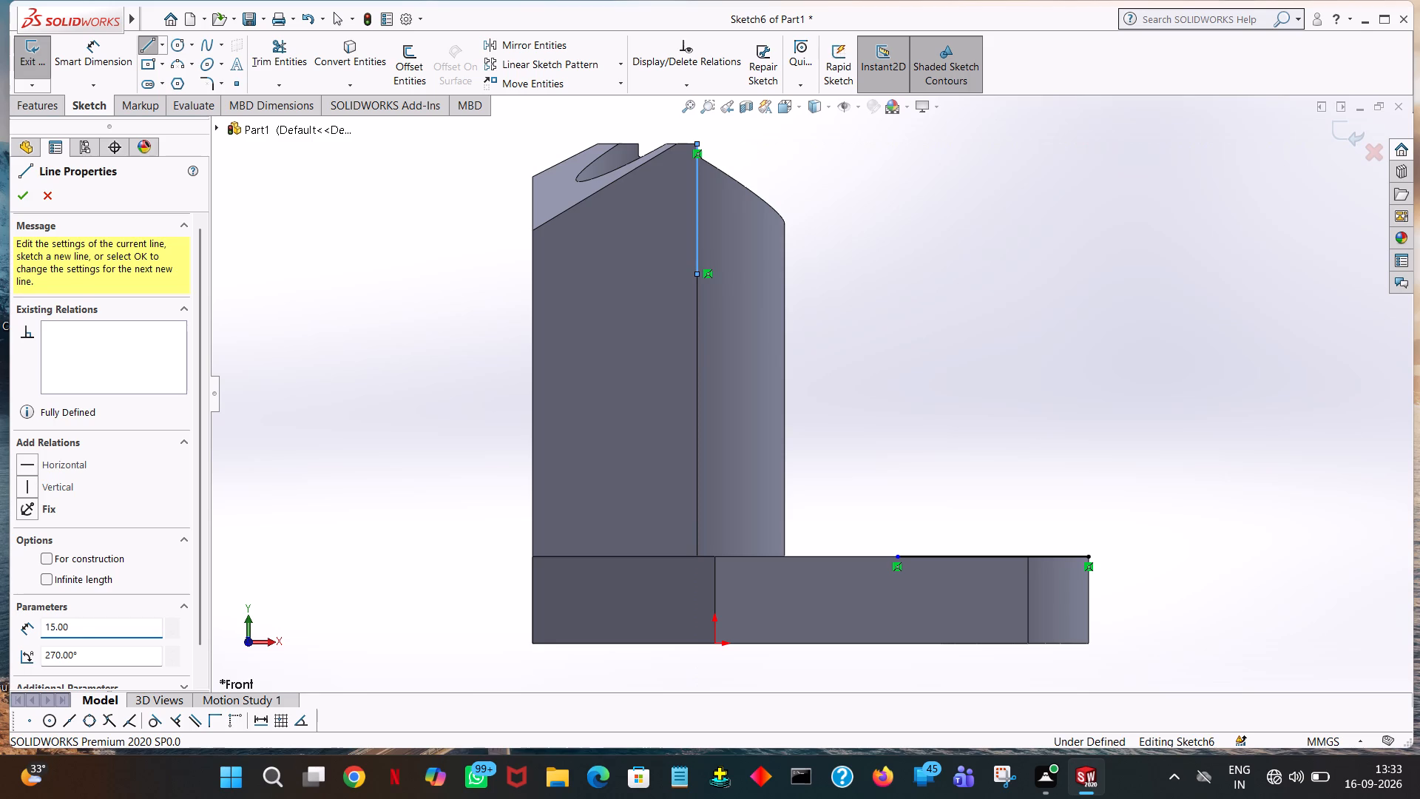
{"action": "left_click", "coordinate": [783, 272]}
{"action": "right_click", "coordinate": [783, 272]}
{"action": "left_click", "coordinate": [812, 279]}
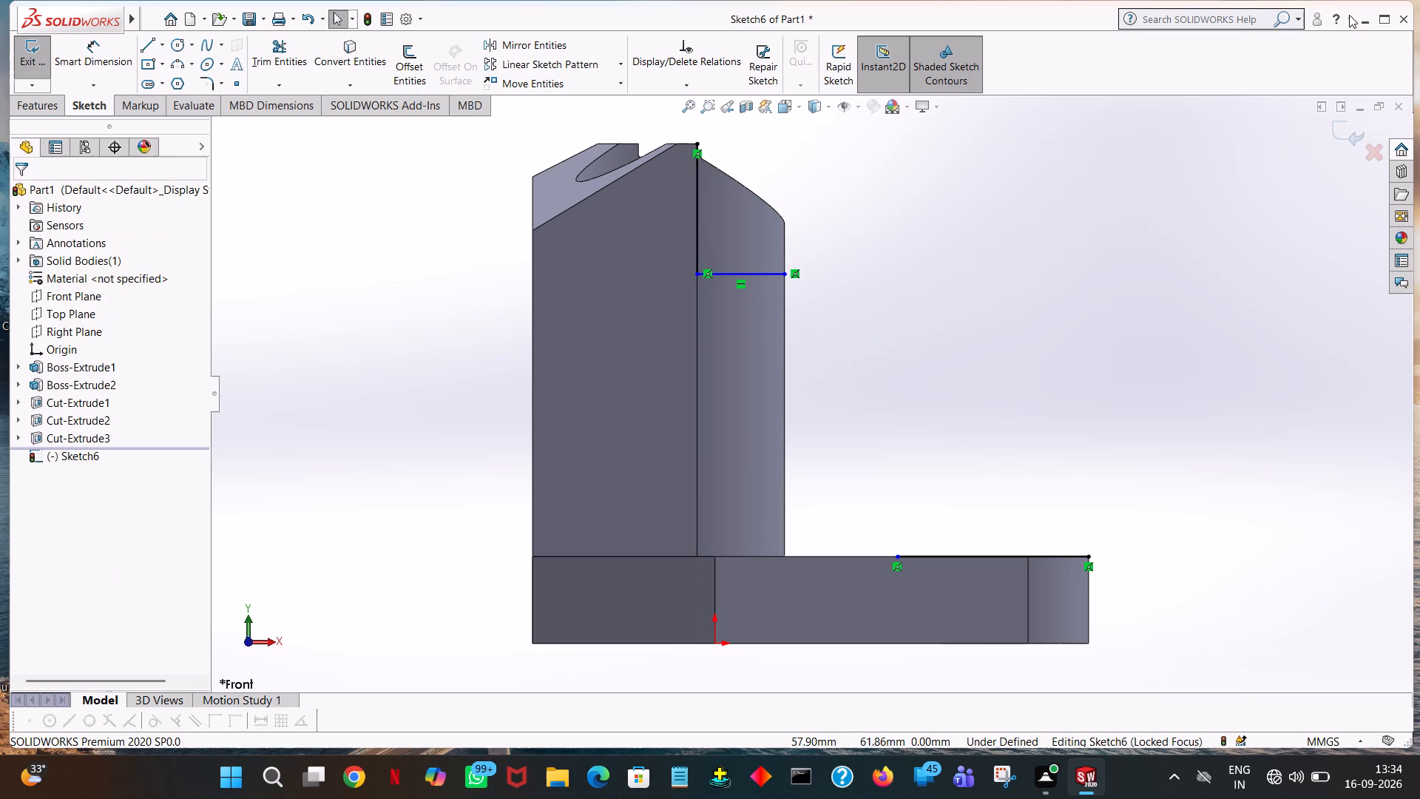
Draw a sloping line about 35 mm long from the horizontal line's outer end to the inner end of the 22 mm base line.
{"action": "left_click", "coordinate": [149, 47]}
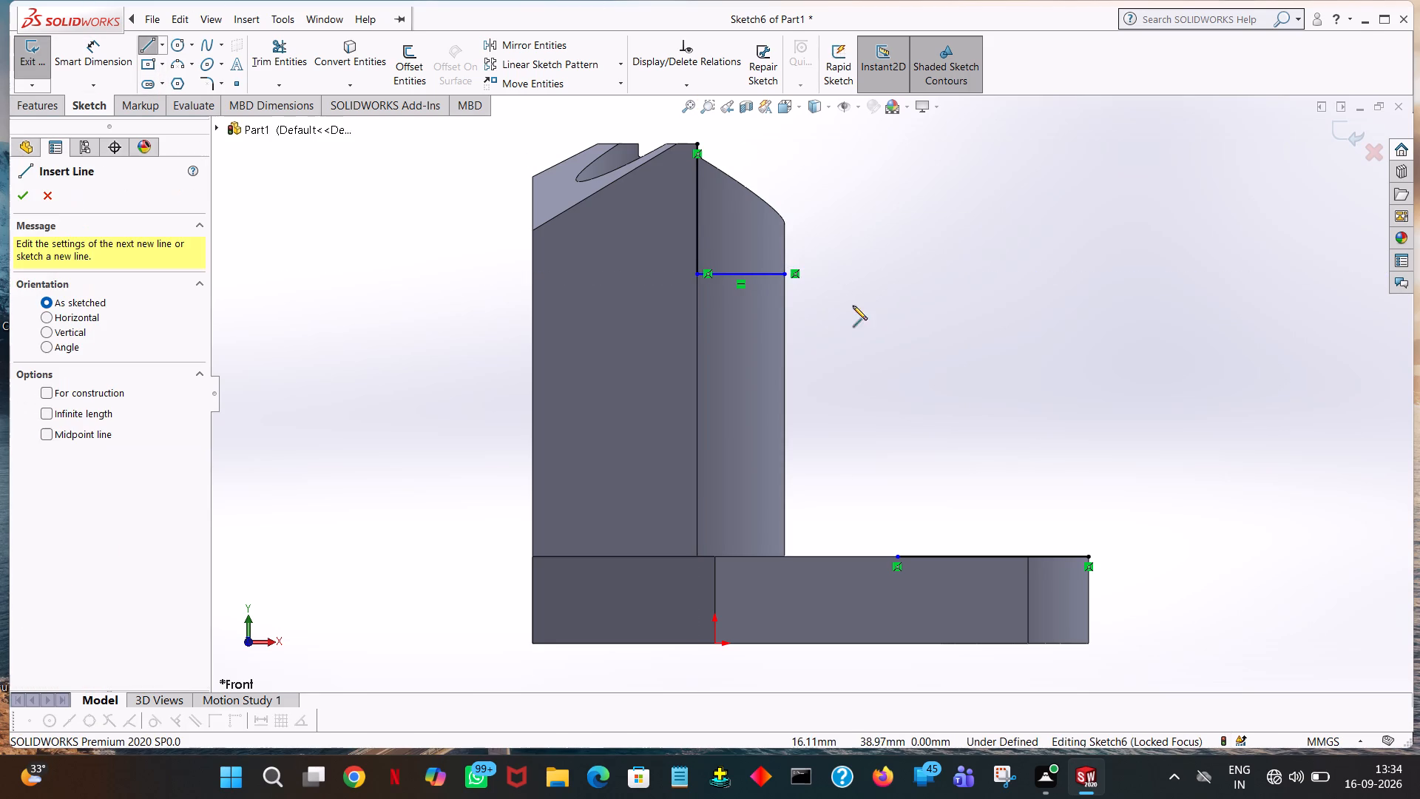
{"action": "left_click", "coordinate": [784, 272]}
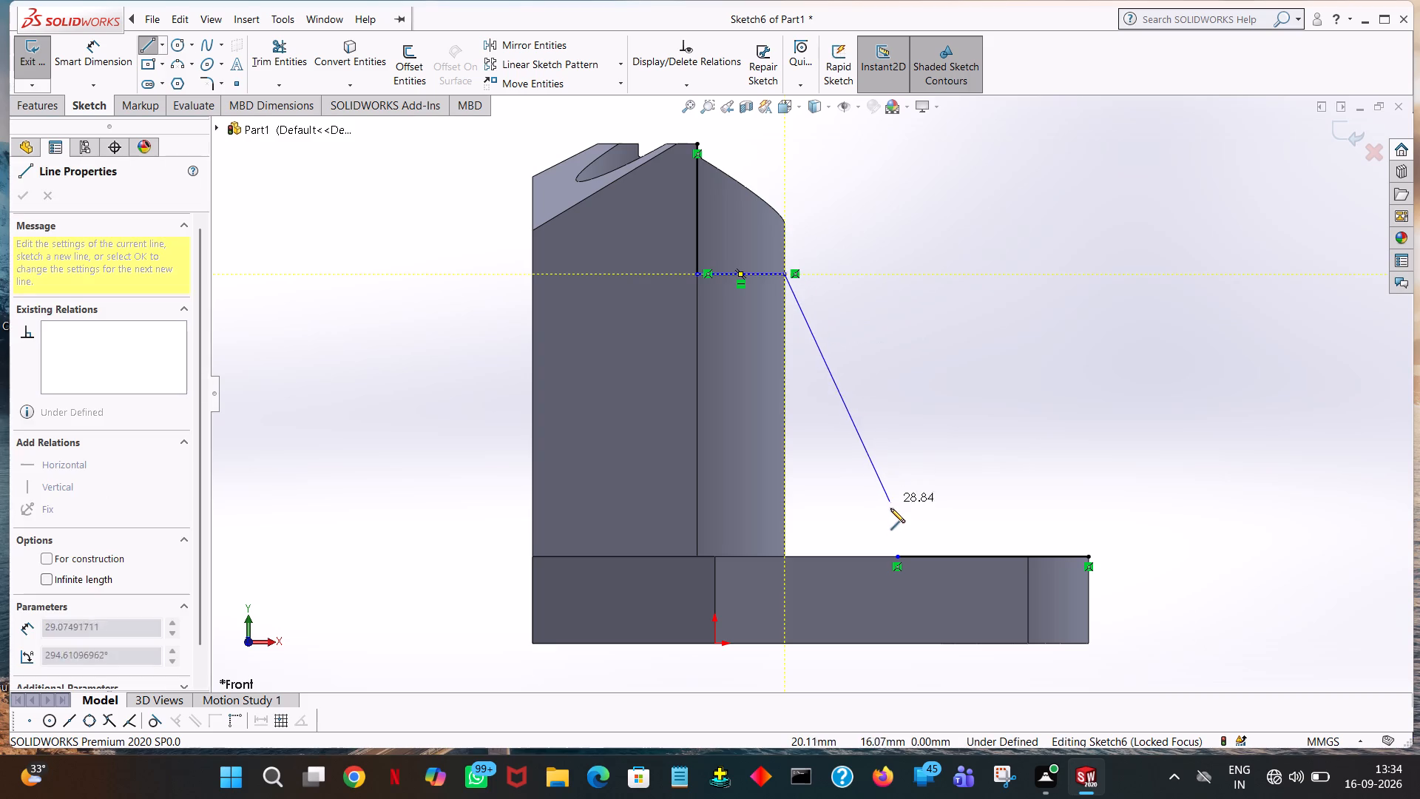
{"action": "left_click", "coordinate": [897, 556]}
{"action": "right_click", "coordinate": [897, 555]}
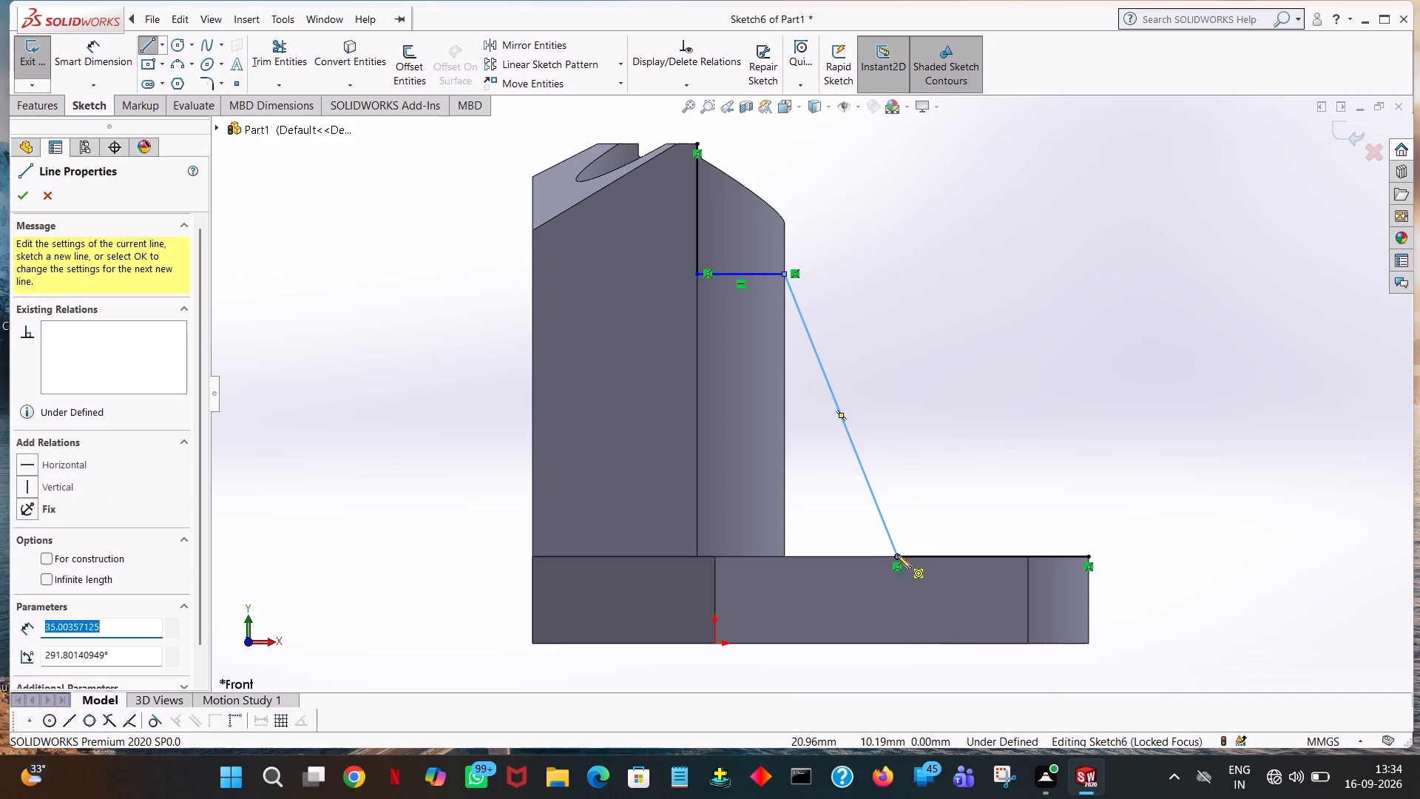
{"action": "left_click", "coordinate": [947, 563]}
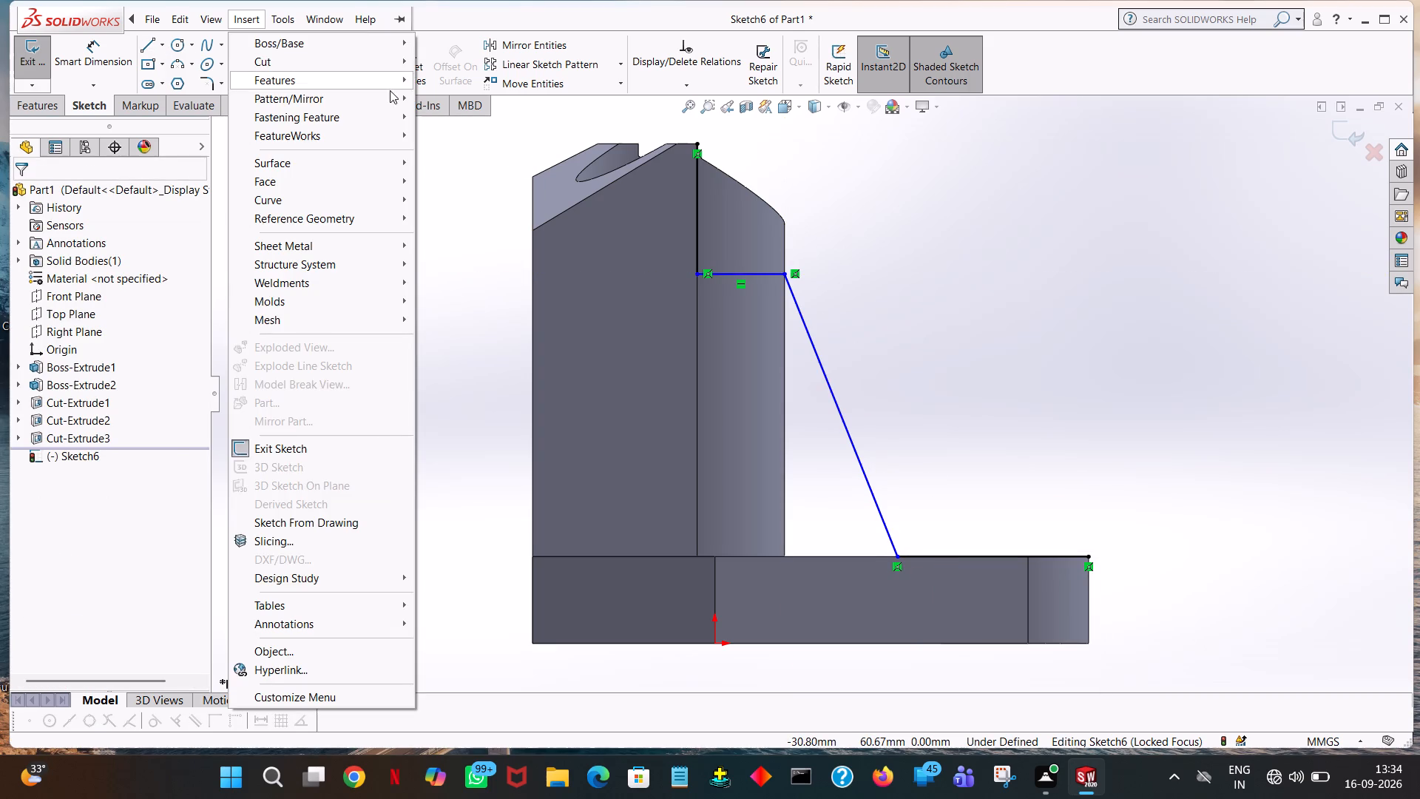
Trim away the vertical, horizontal and base reference lines, keeping only the sloping line between tower and base plate.
{"action": "left_click", "coordinate": [492, 155]}
{"action": "left_click", "coordinate": [284, 55]}
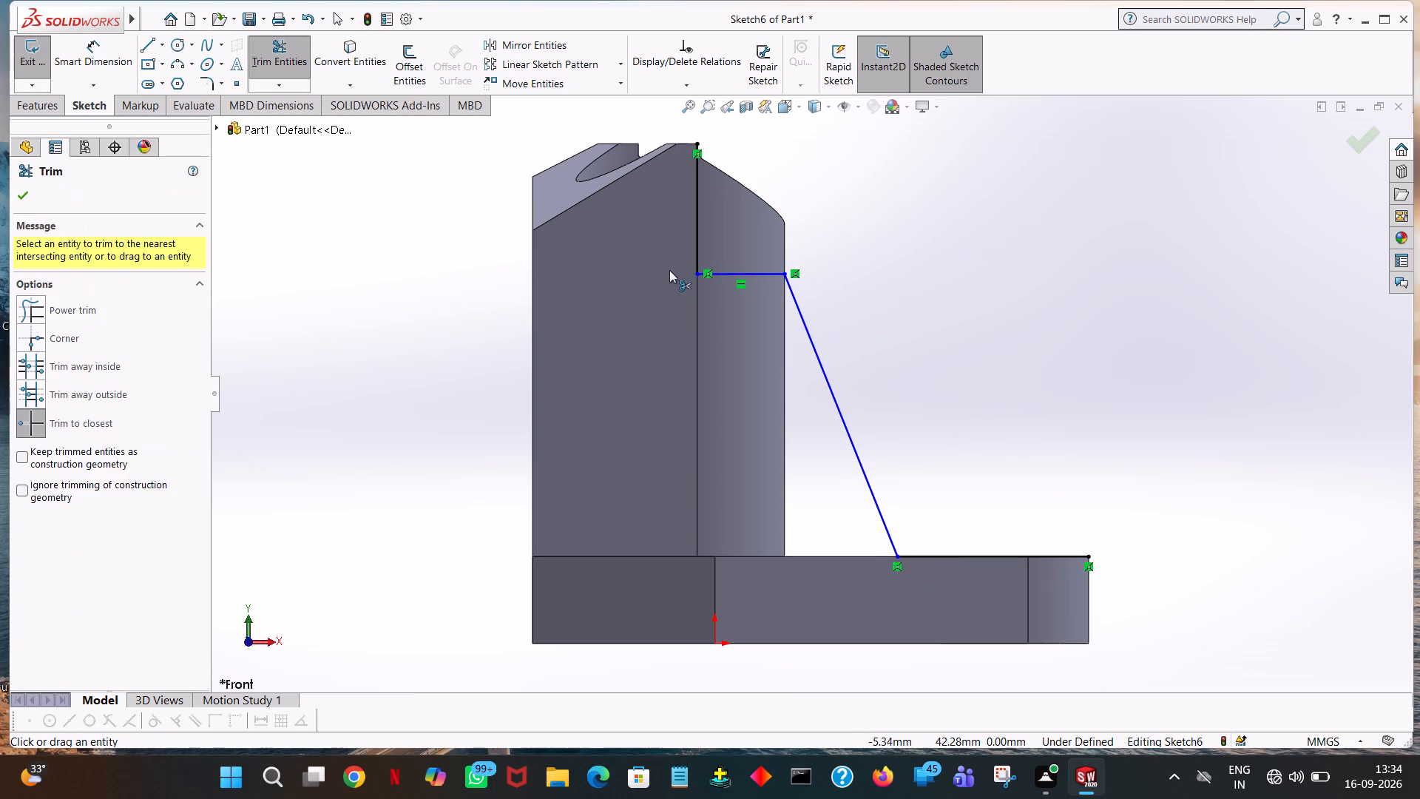
{"action": "left_click", "coordinate": [692, 229]}
{"action": "left_click", "coordinate": [696, 230]}
{"action": "left_click", "coordinate": [737, 273]}
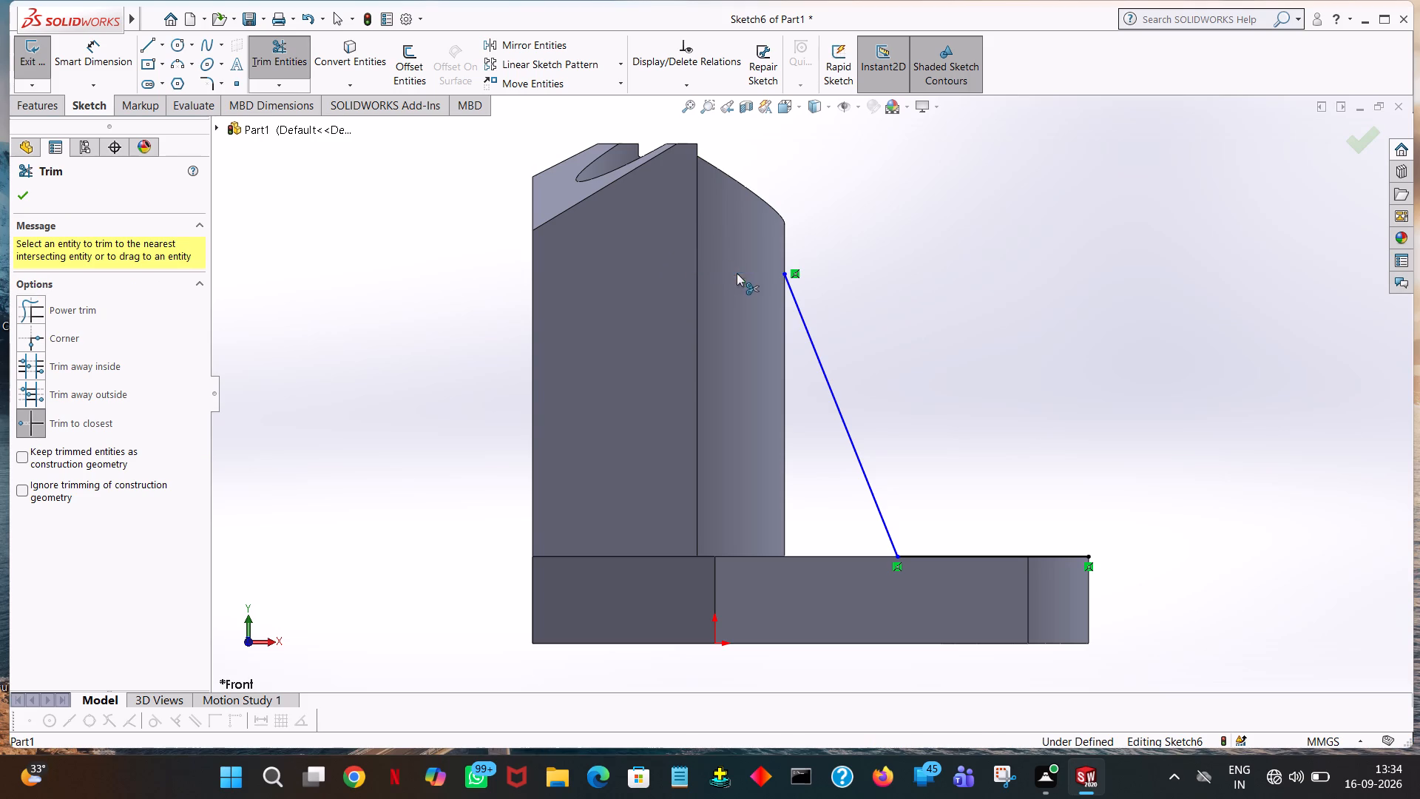
{"action": "left_click", "coordinate": [995, 557]}
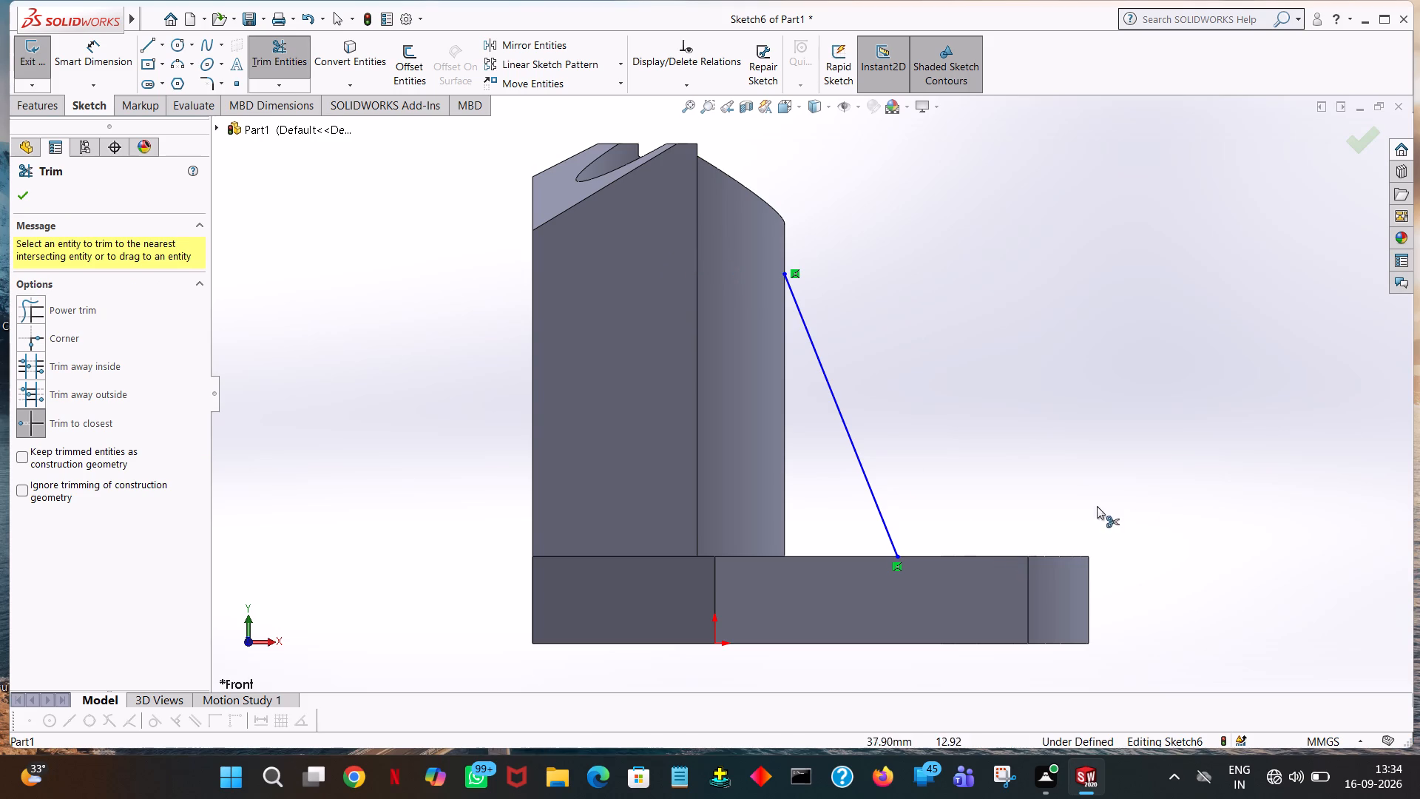
{"action": "left_click", "coordinate": [1158, 479]}
{"action": "middle_click_drag", "start_coordinate": [1165, 466], "coordinate": [1032, 523]}
{"action": "left_click", "coordinate": [25, 200]}
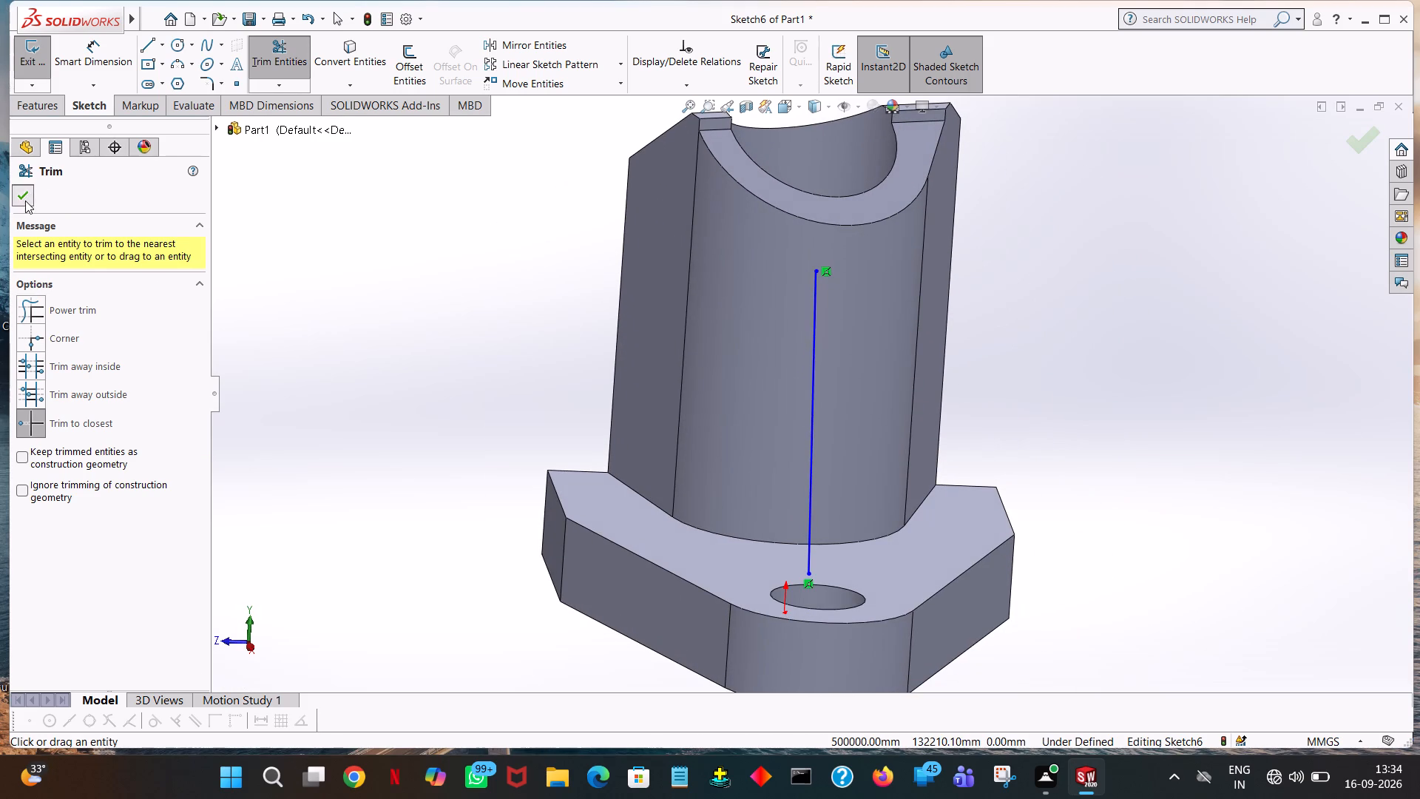
Create a 10 mm thick Rib from the sloping line, with thickness on both sides and material towards the tower.
{"action": "left_click", "coordinate": [42, 104]}
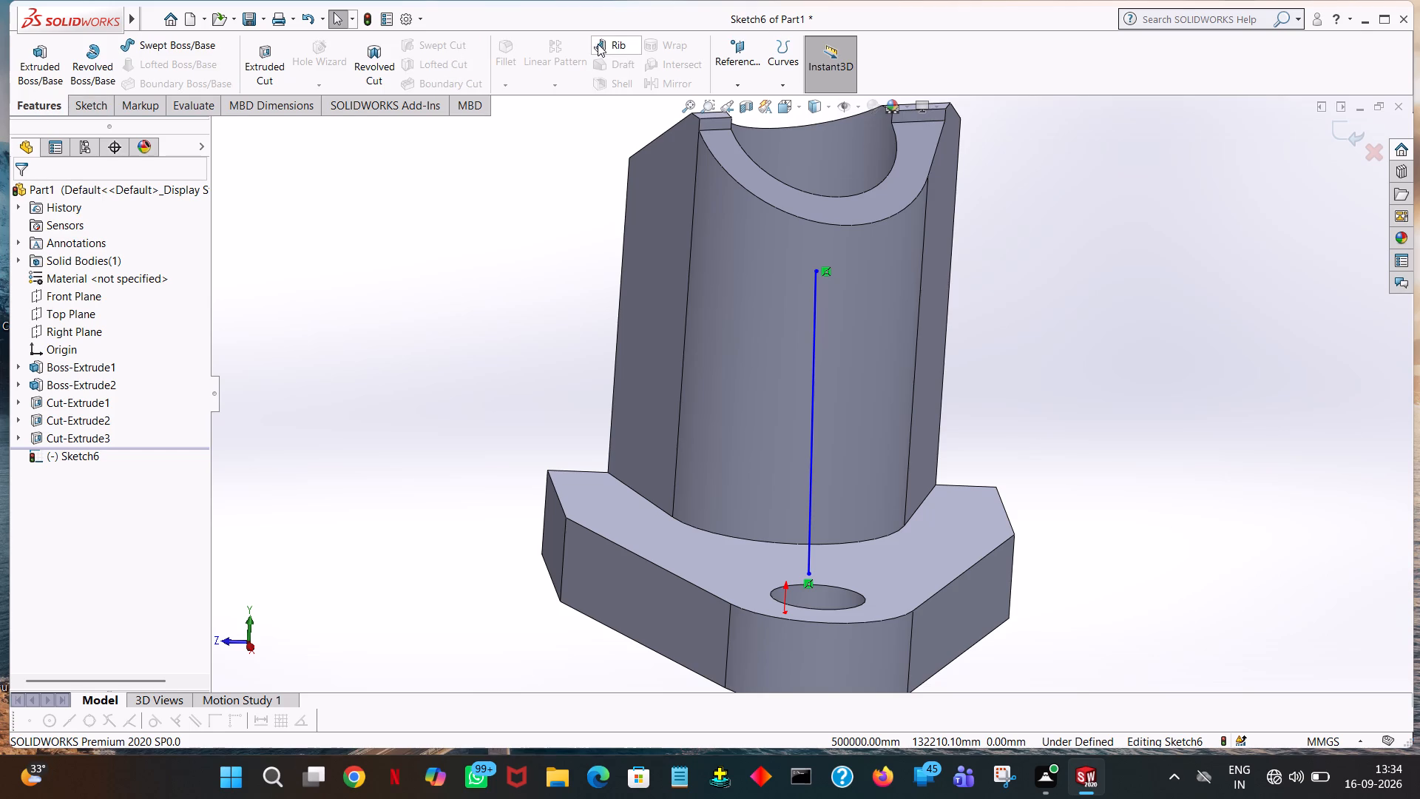
{"action": "left_click", "coordinate": [598, 44]}
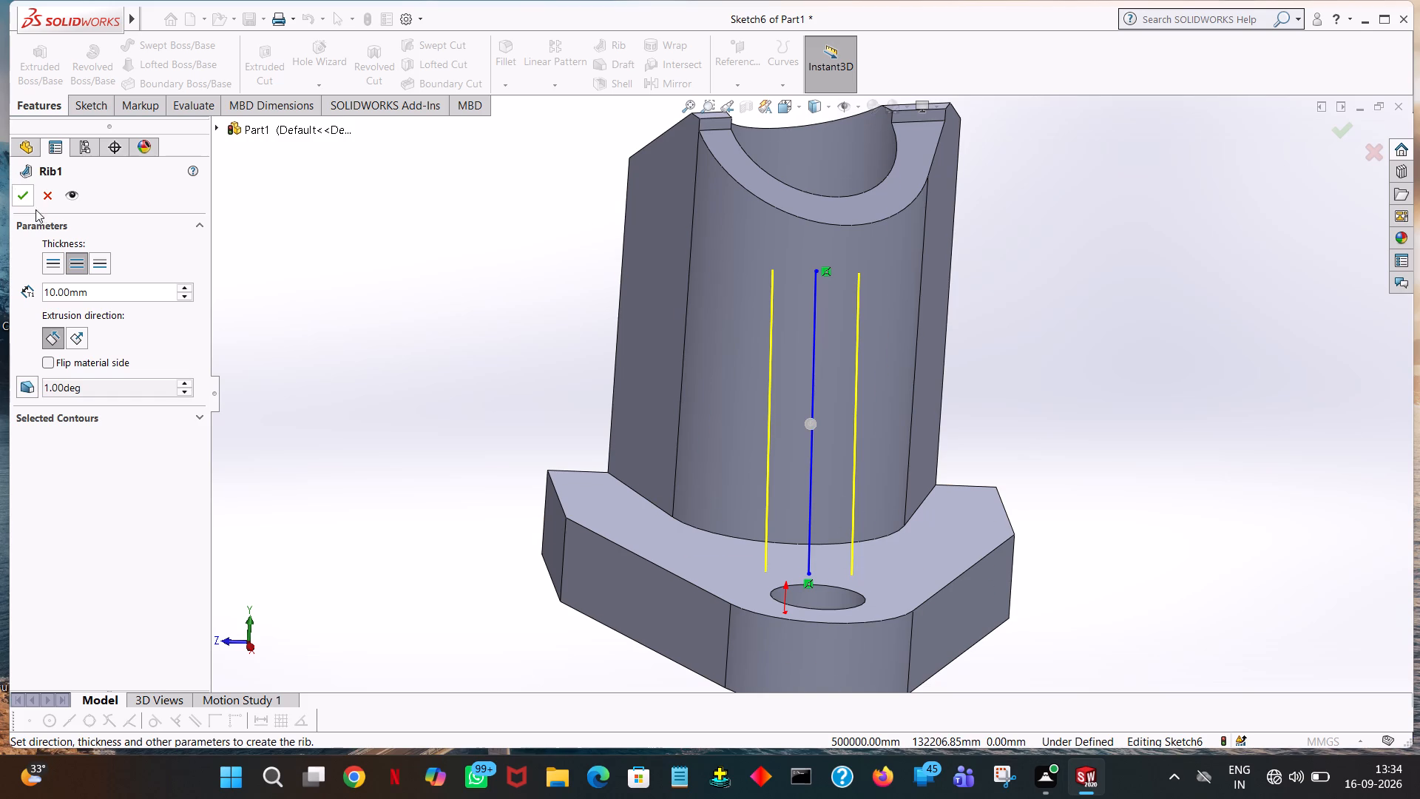
{"action": "middle_click_drag", "start_coordinate": [498, 446], "coordinate": [624, 403]}
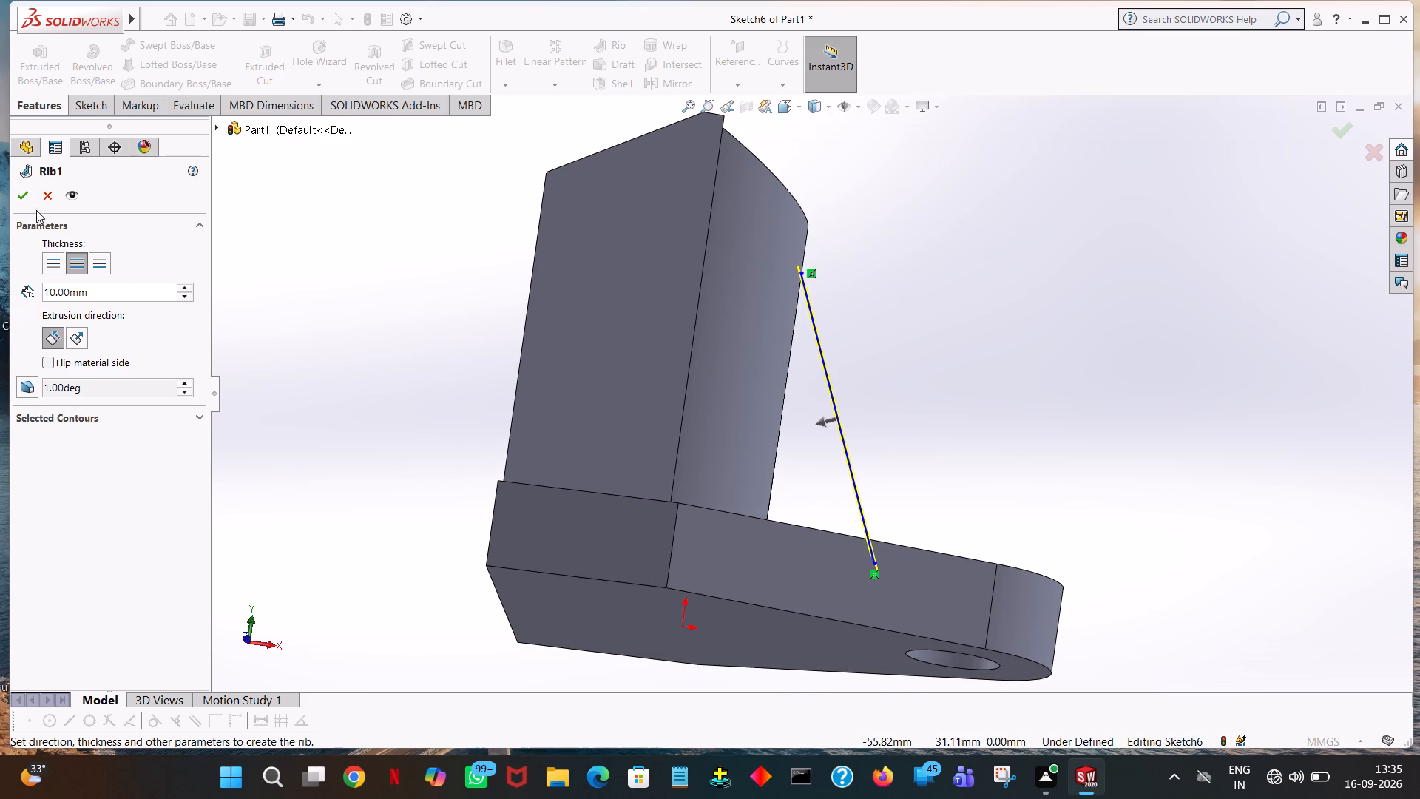
{"action": "left_click", "coordinate": [30, 197]}
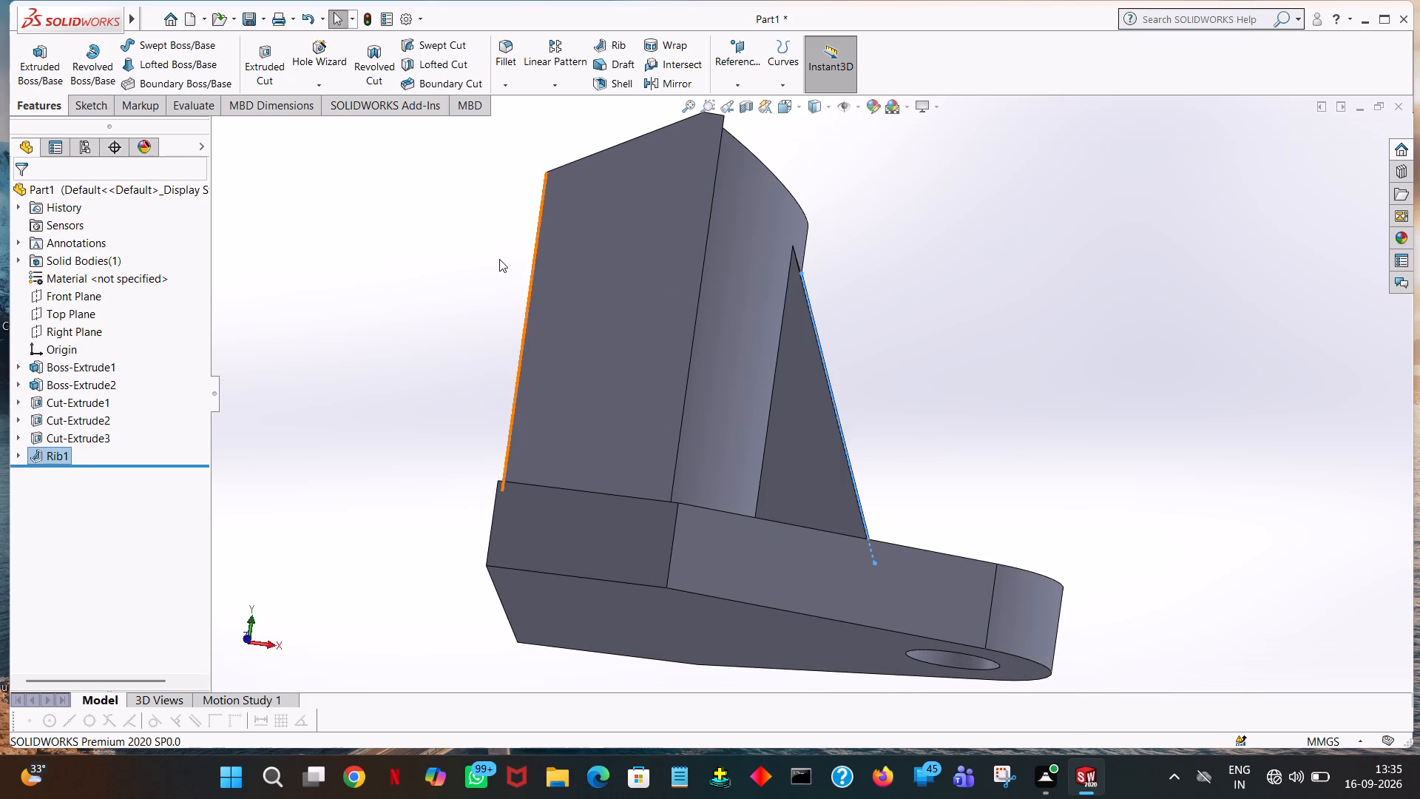
Examine the rib between the tower and the base plate from above and the side.
{"action": "left_click", "coordinate": [499, 259]}
{"action": "middle_click_drag", "start_coordinate": [505, 262], "coordinate": [464, 434]}
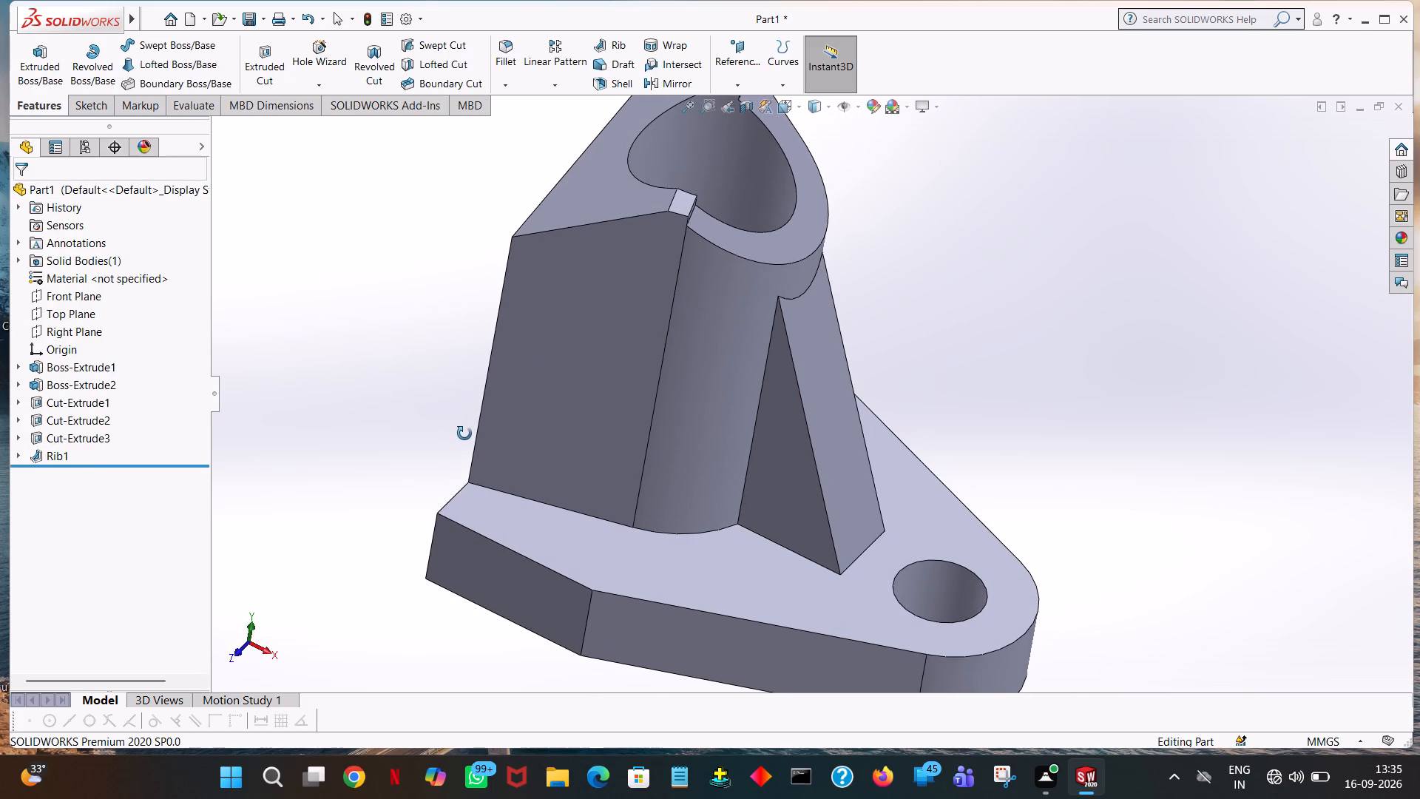
{"action": "middle_click_drag", "start_coordinate": [464, 434], "coordinate": [471, 444]}
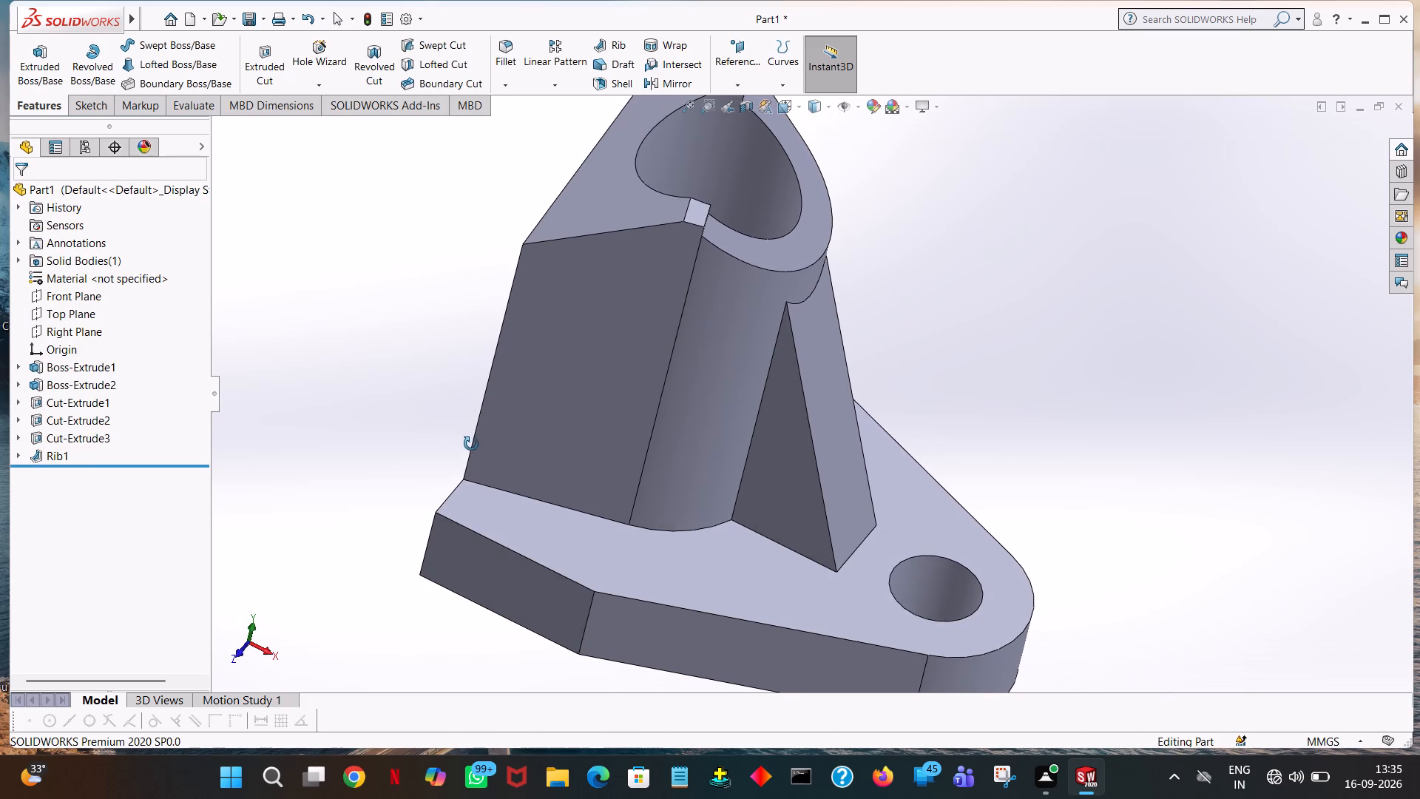
{"action": "middle_click_drag", "start_coordinate": [471, 444], "coordinate": [471, 458]}
{"action": "middle_click_drag", "start_coordinate": [471, 459], "coordinate": [471, 470]}
{"action": "middle_click", "coordinate": [471, 470]}
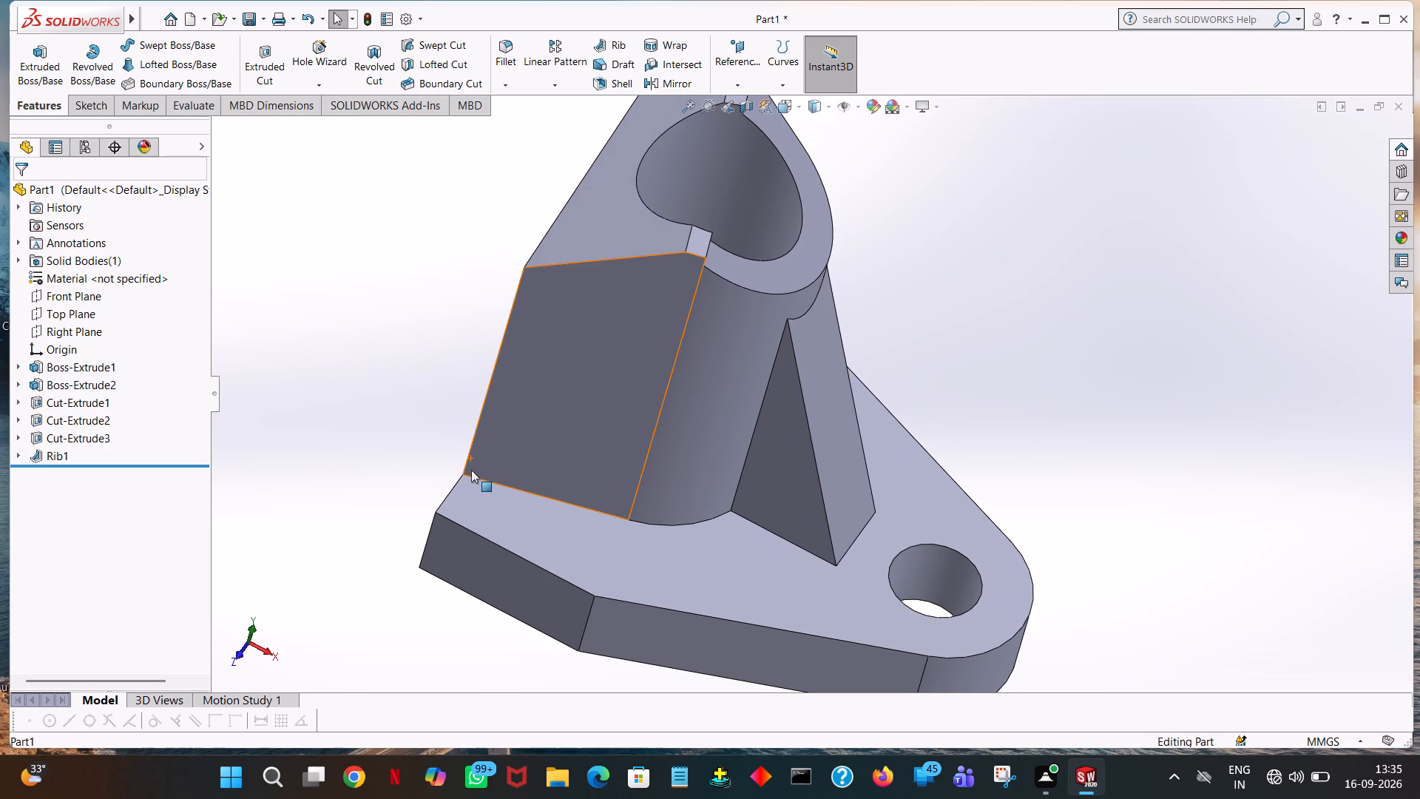
{"action": "middle_click", "coordinate": [471, 470]}
{"action": "middle_click", "coordinate": [471, 470]}
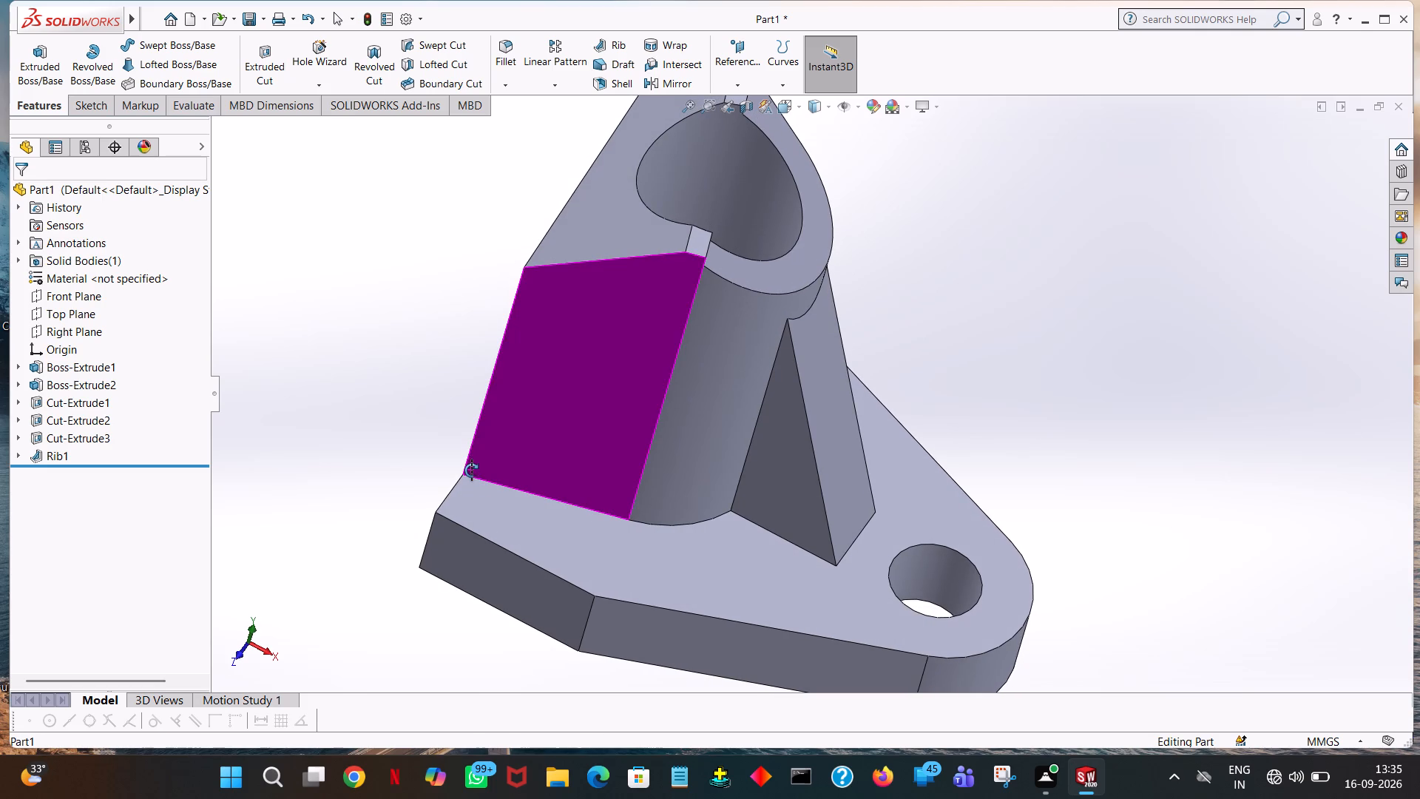
Undo the rib, the trimming of the three reference lines and the sloping line, back to the reference lines in the rib sketch.
{"action": "middle_click", "coordinate": [471, 470]}
{"action": "left_click", "coordinate": [305, 7]}
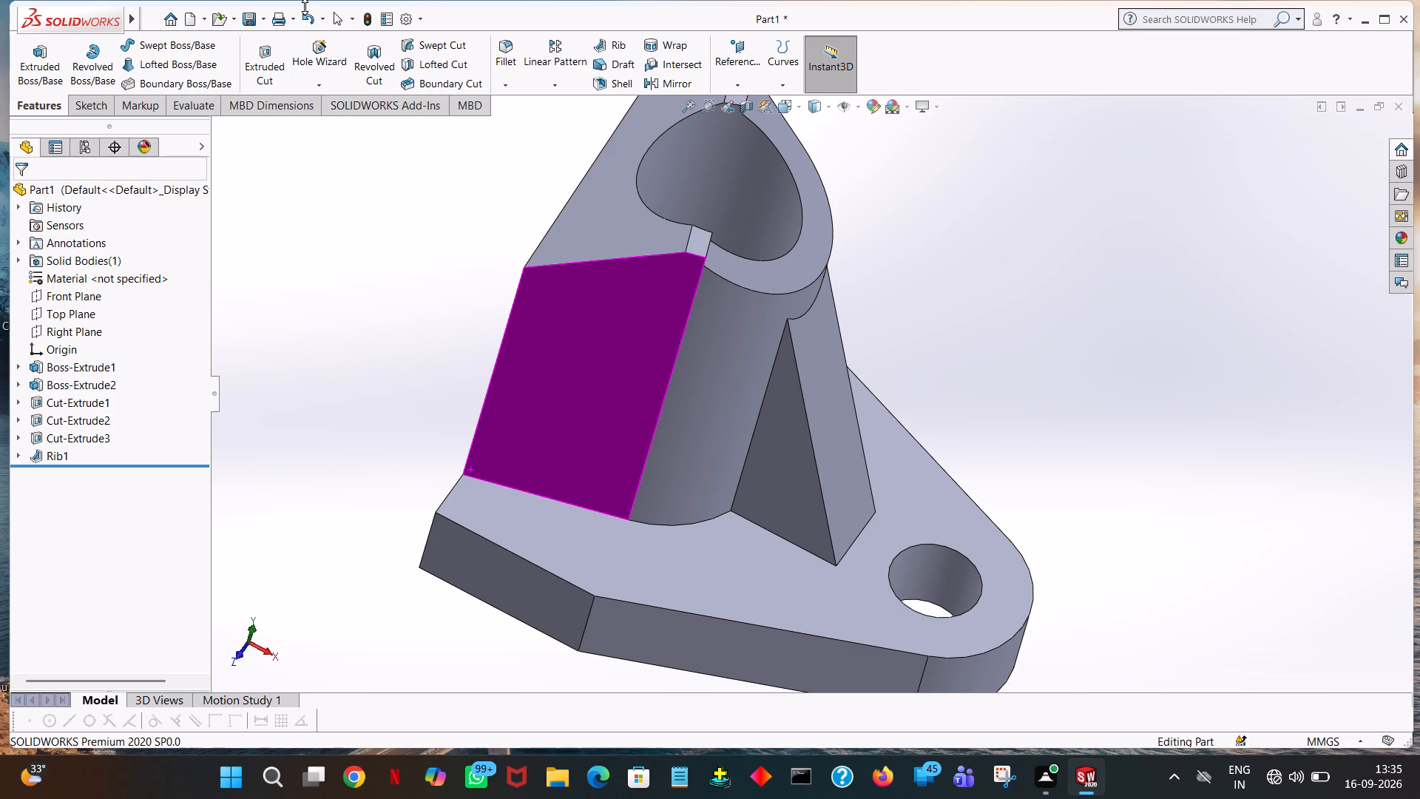
{"action": "left_click", "coordinate": [306, 13]}
{"action": "left_click", "coordinate": [306, 15]}
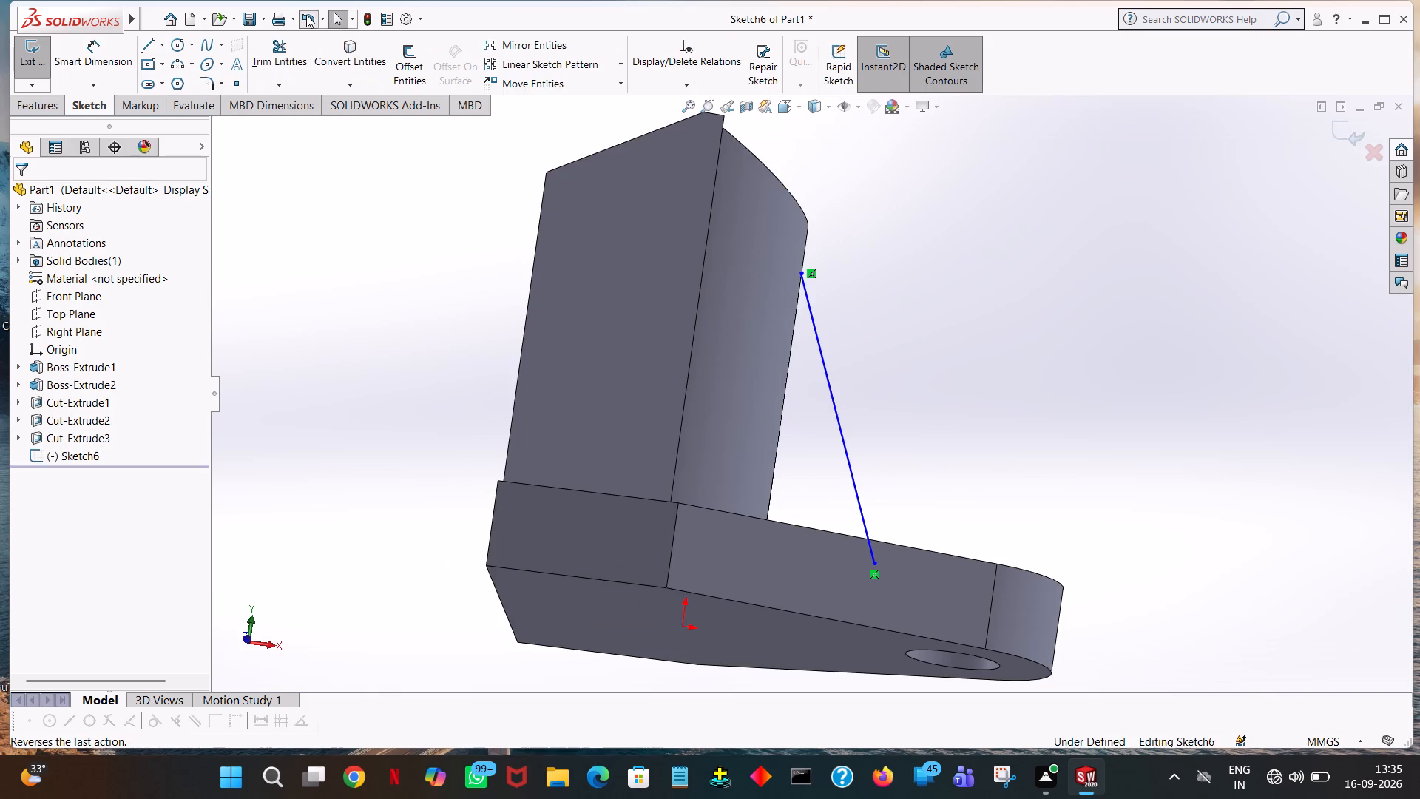
{"action": "left_click", "coordinate": [306, 15]}
{"action": "left_click", "coordinate": [306, 15]}
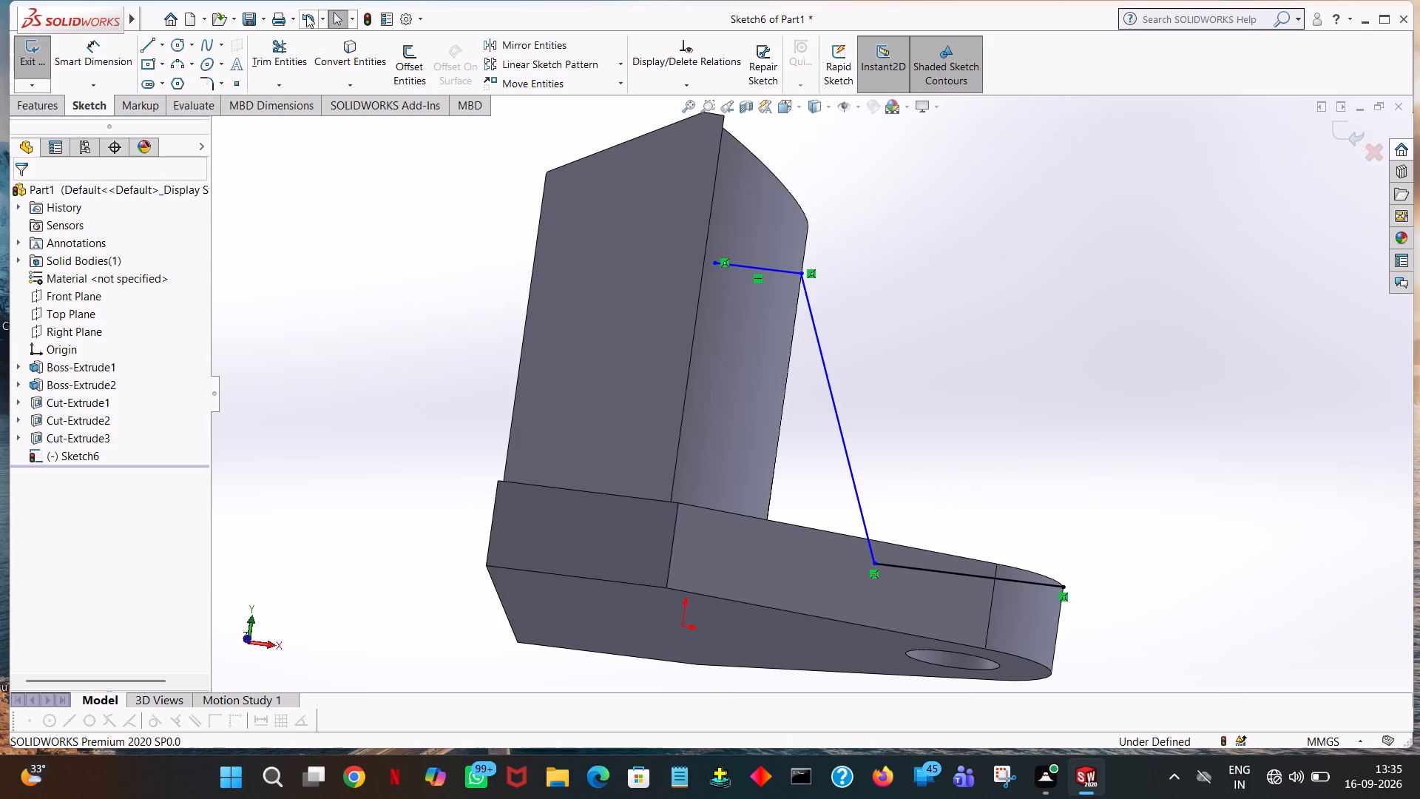
{"action": "left_click", "coordinate": [306, 15]}
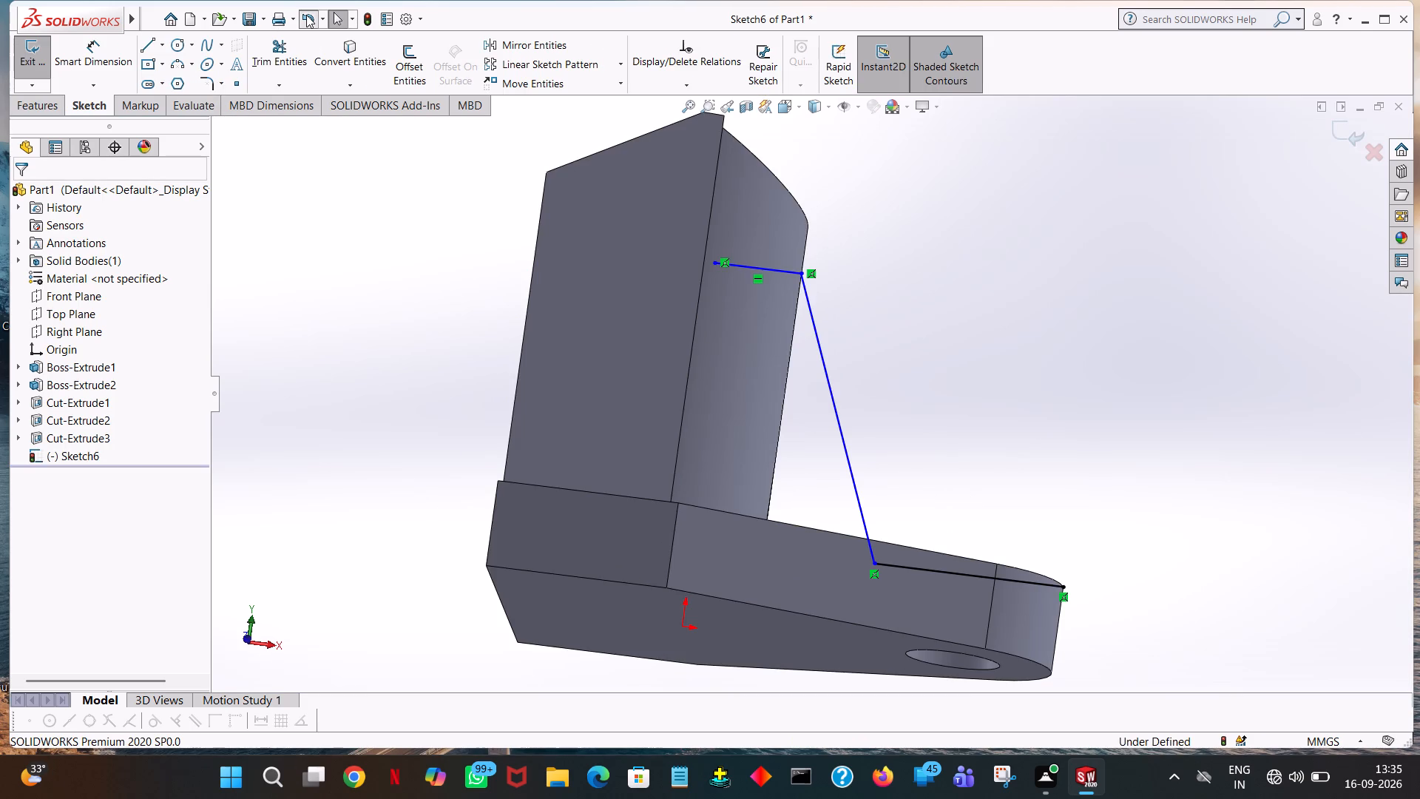
{"action": "left_click", "coordinate": [312, 17]}
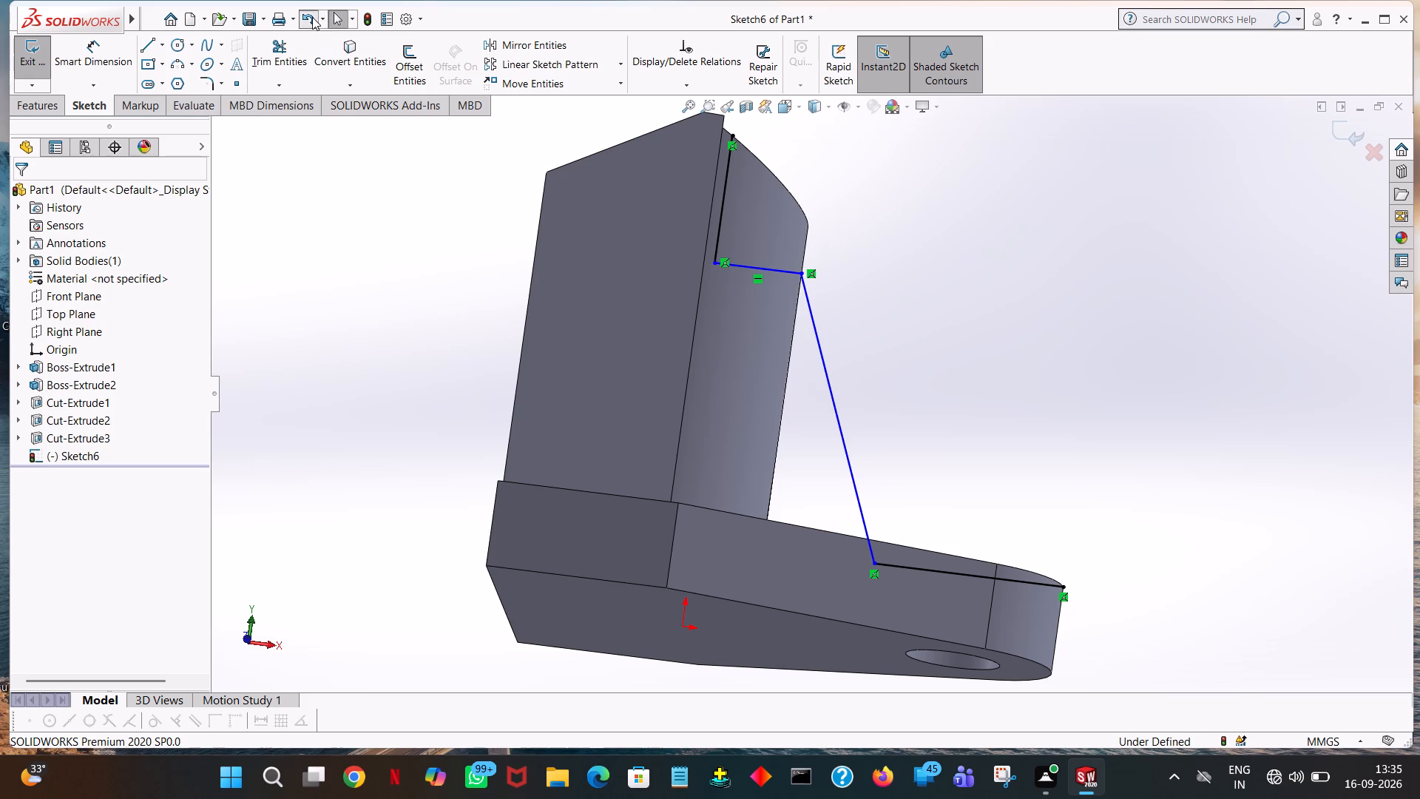
Draw a 3 mm horizontal line outward from the tower's edge, continued by a sloping line about 34 mm long to the base line's inner end.
{"action": "middle_click_drag", "start_coordinate": [335, 259], "coordinate": [339, 346]}
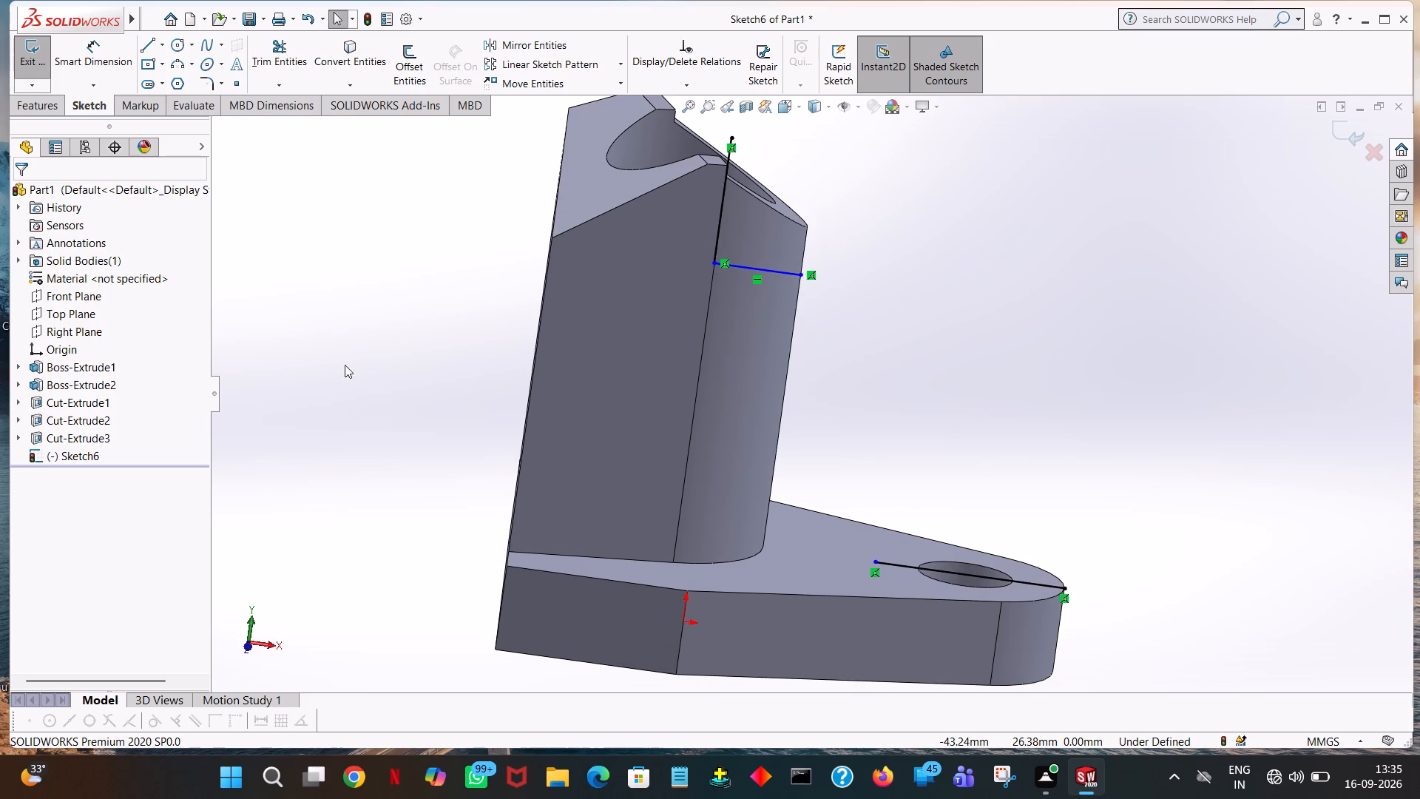
{"action": "key", "text": "space"}
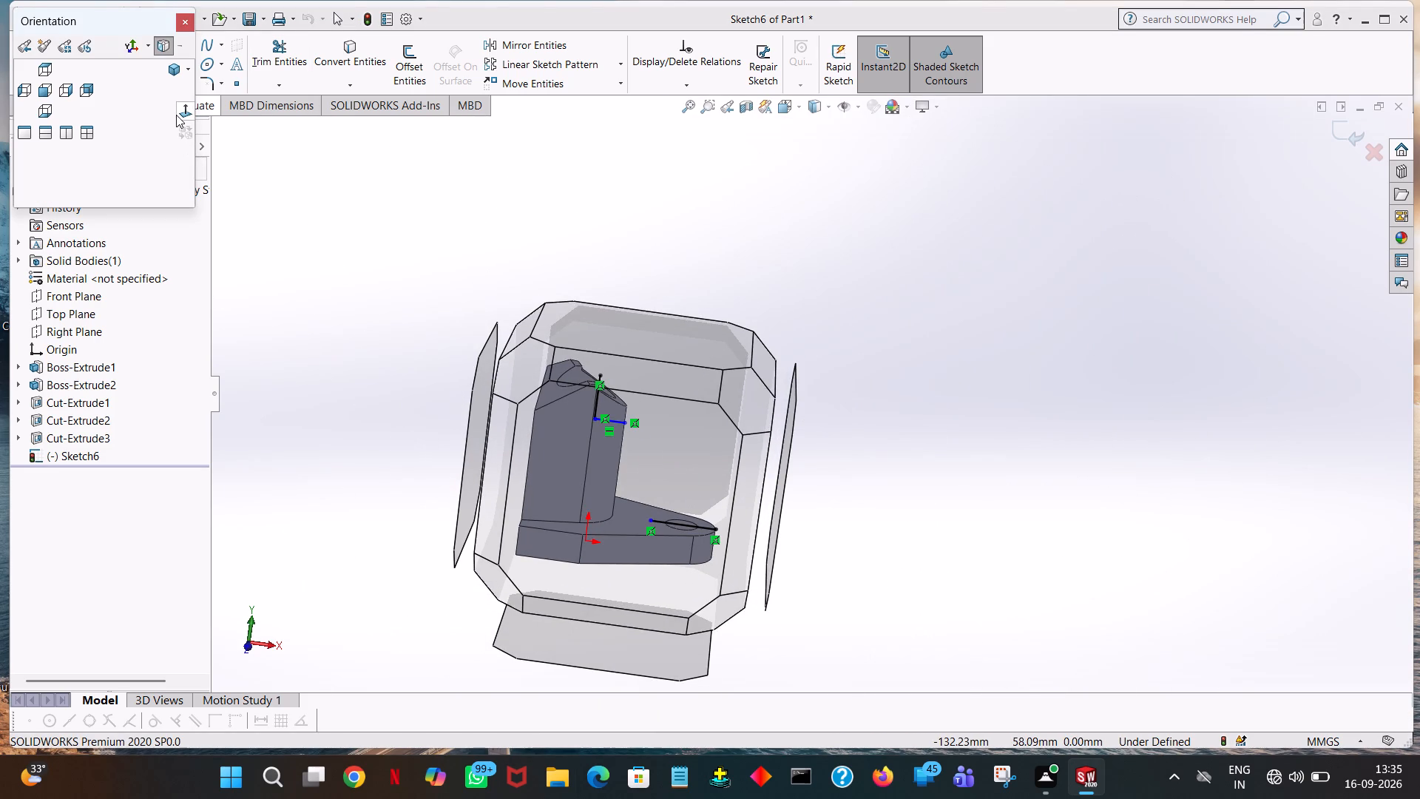
{"action": "left_click", "coordinate": [178, 115]}
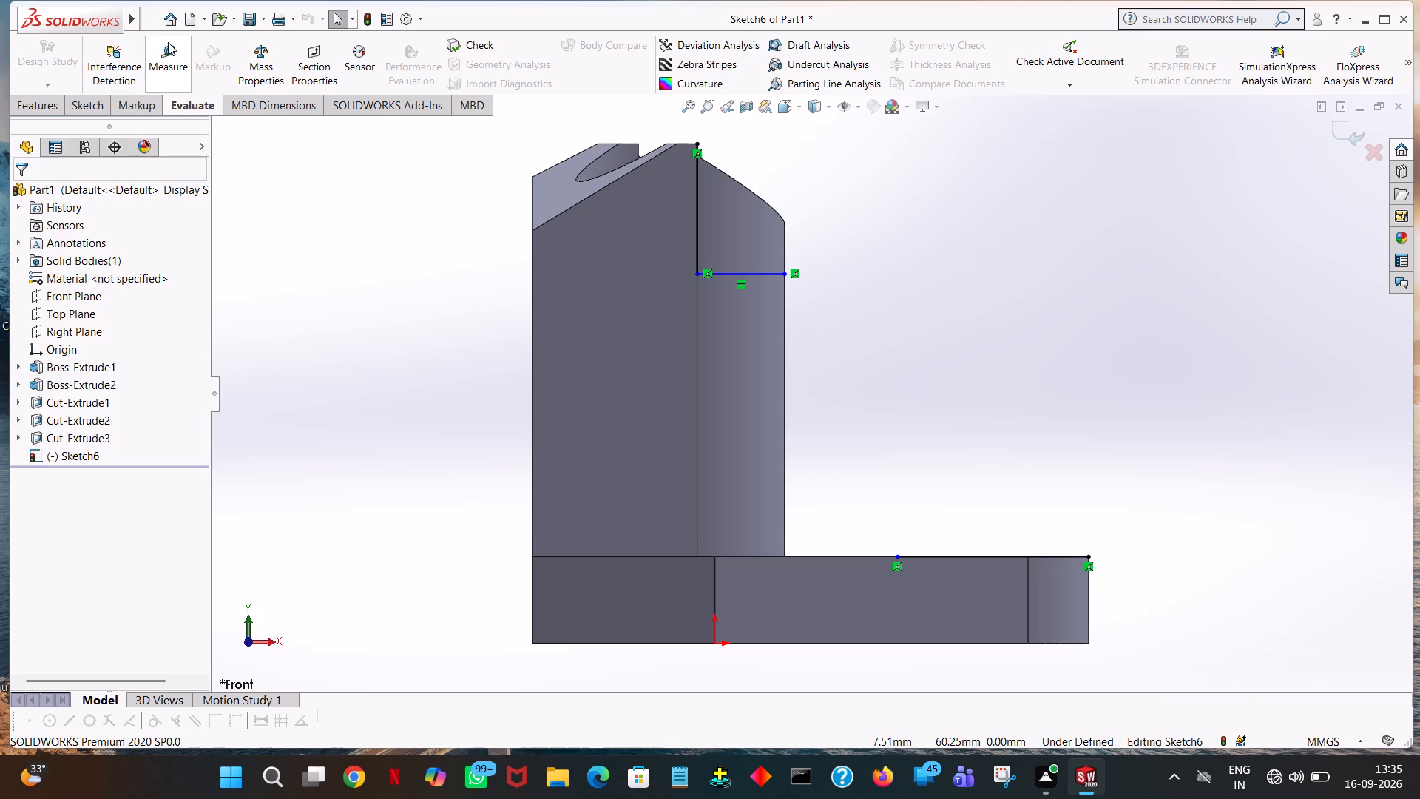
{"action": "left_click", "coordinate": [95, 101]}
{"action": "left_click", "coordinate": [143, 47]}
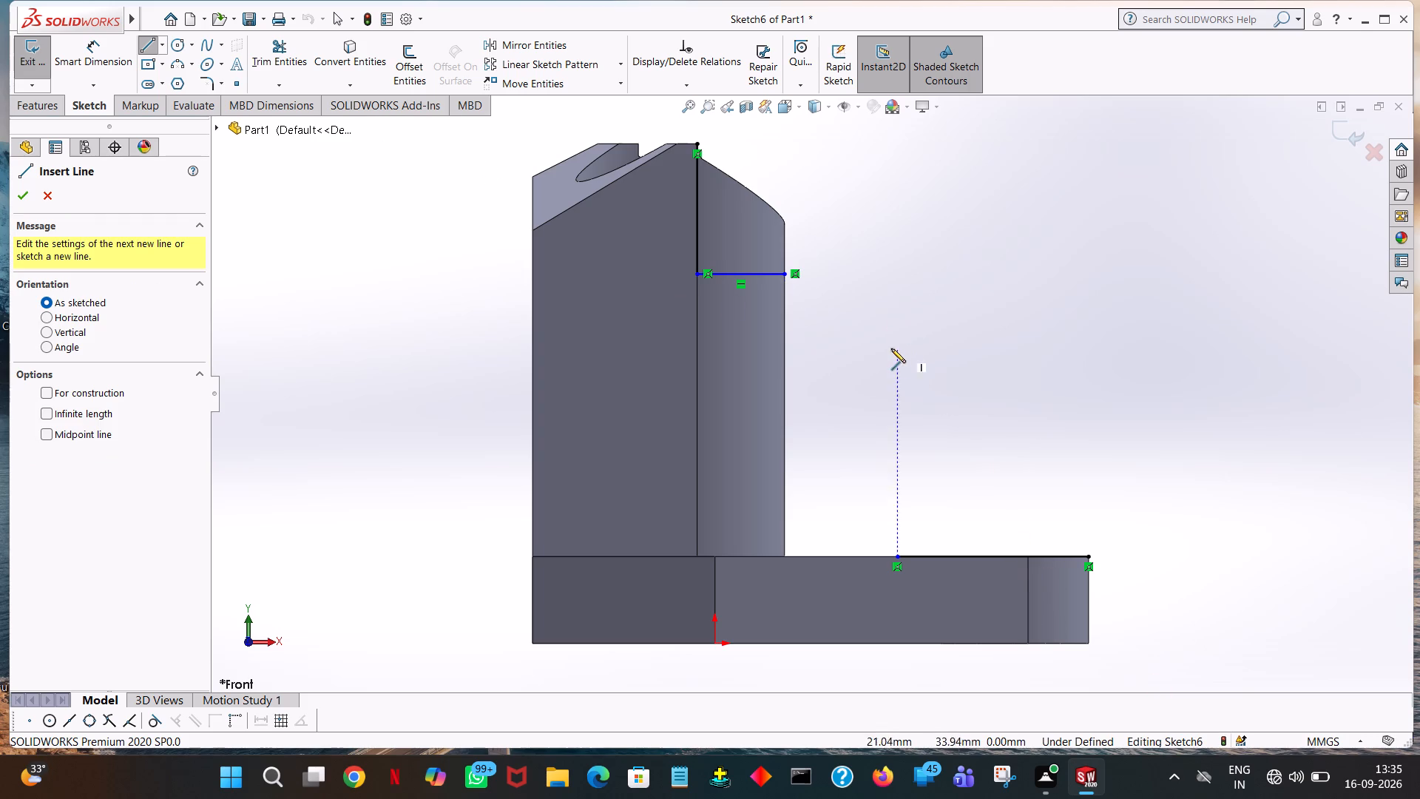
{"action": "middle_click_drag", "start_coordinate": [899, 435], "coordinate": [899, 692]}
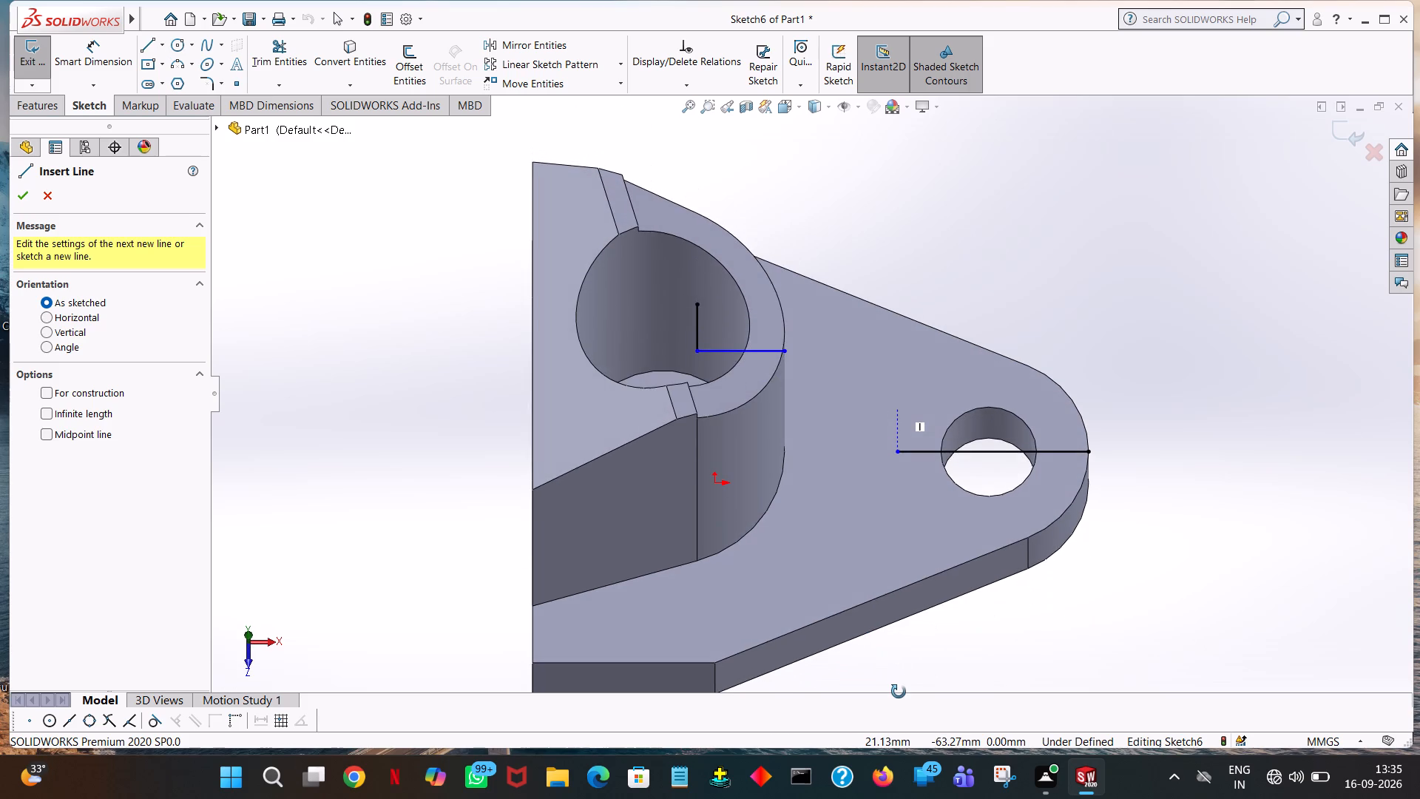
{"action": "middle_click_drag", "start_coordinate": [899, 692], "coordinate": [899, 728]}
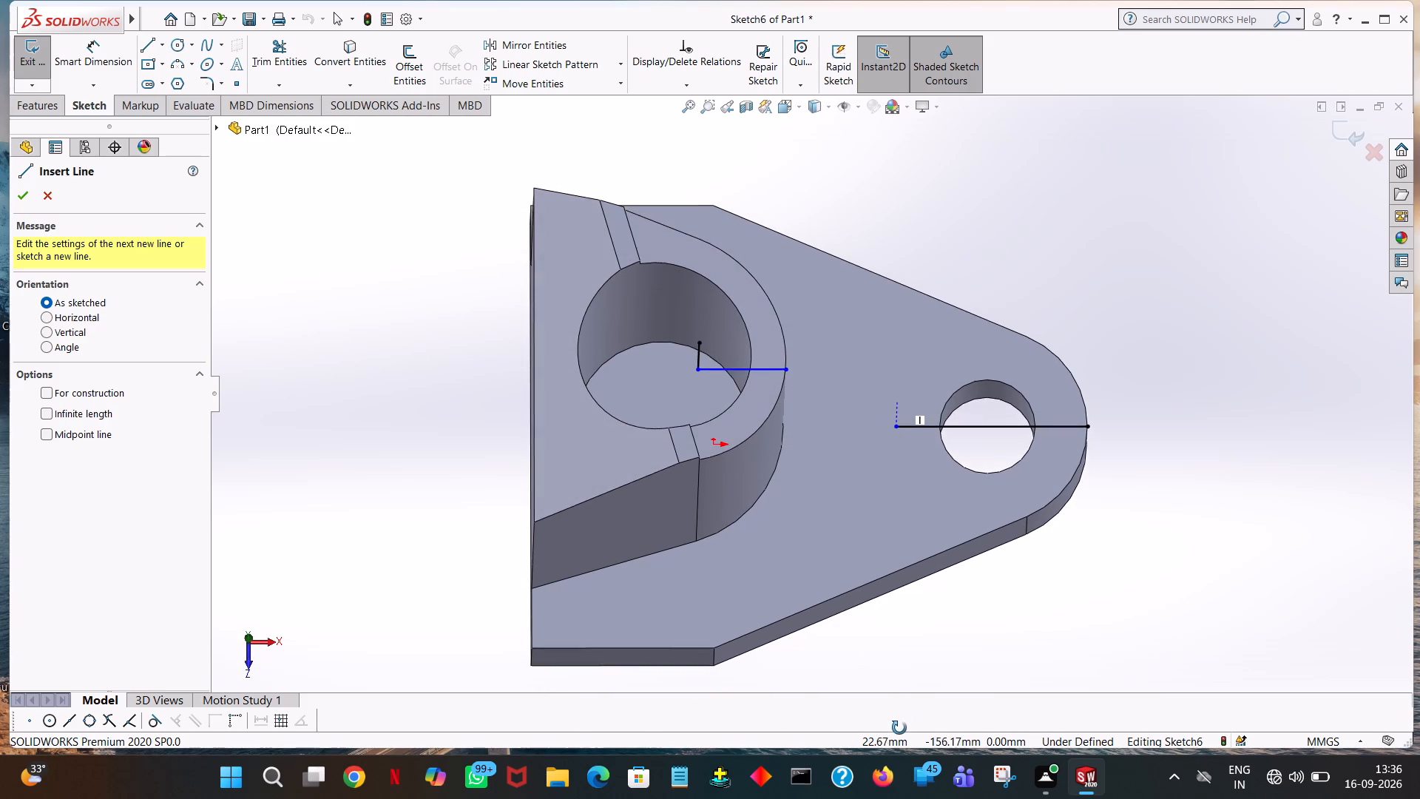
{"action": "middle_click_drag", "start_coordinate": [899, 728], "coordinate": [899, 788]}
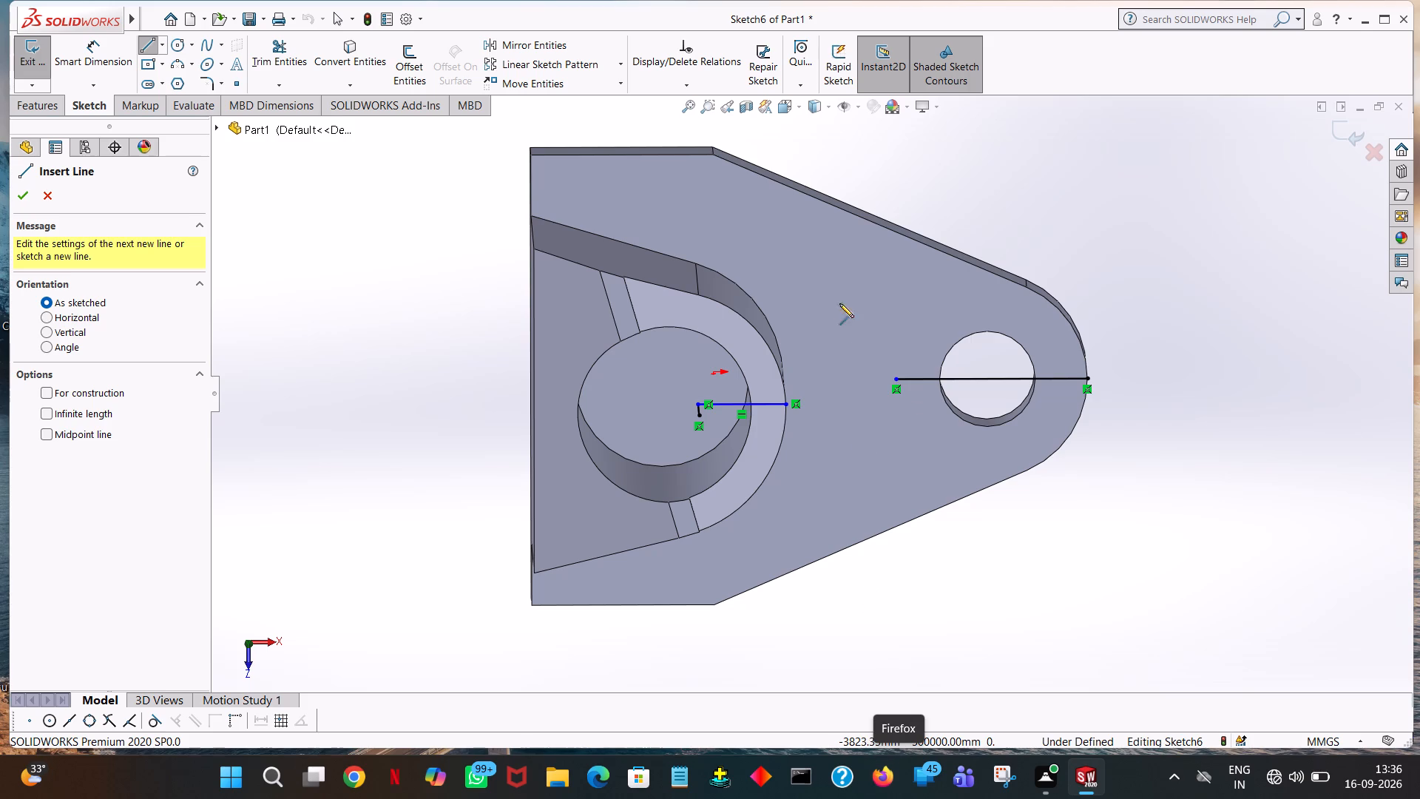
{"action": "middle_click", "coordinate": [857, 343]}
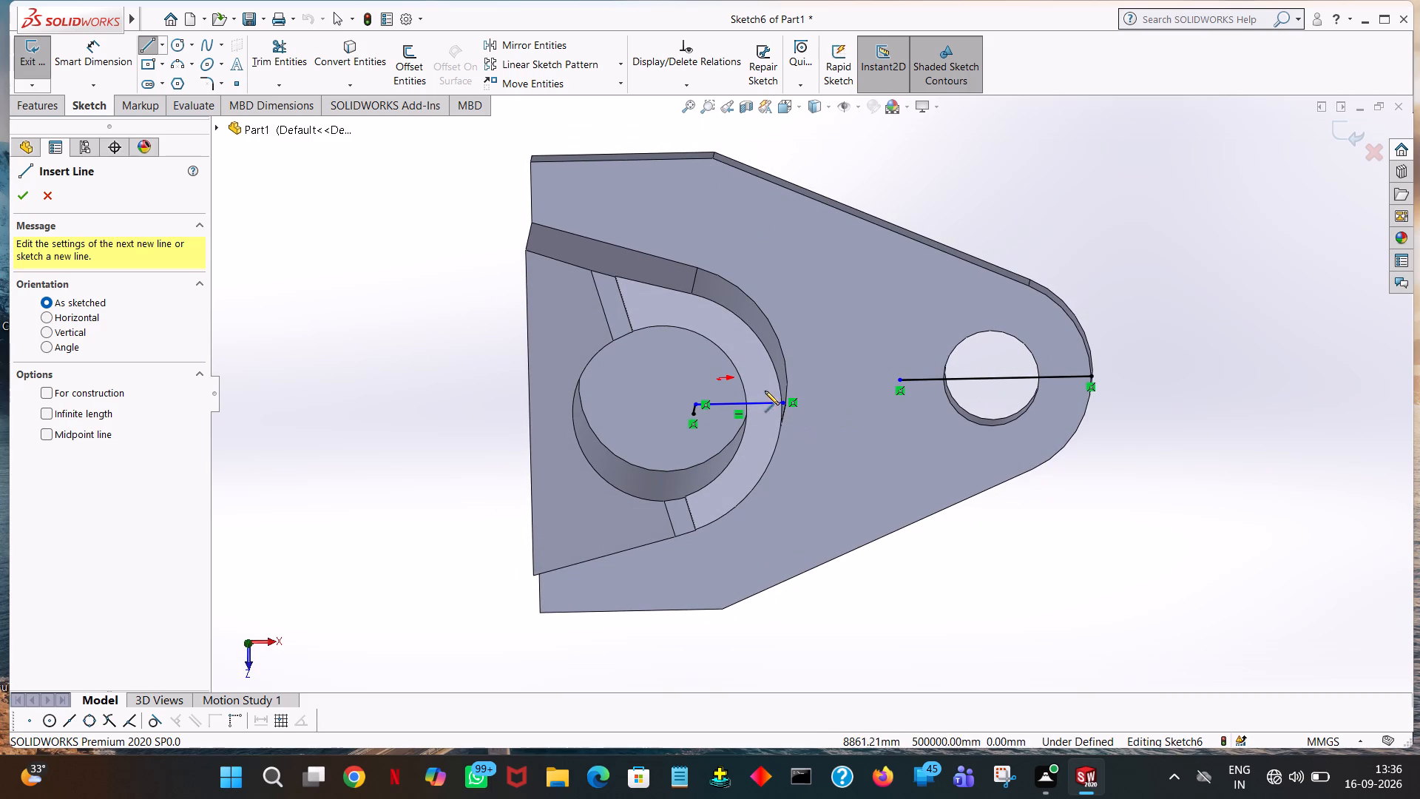
{"action": "middle_click_drag", "start_coordinate": [859, 611], "coordinate": [821, 300]}
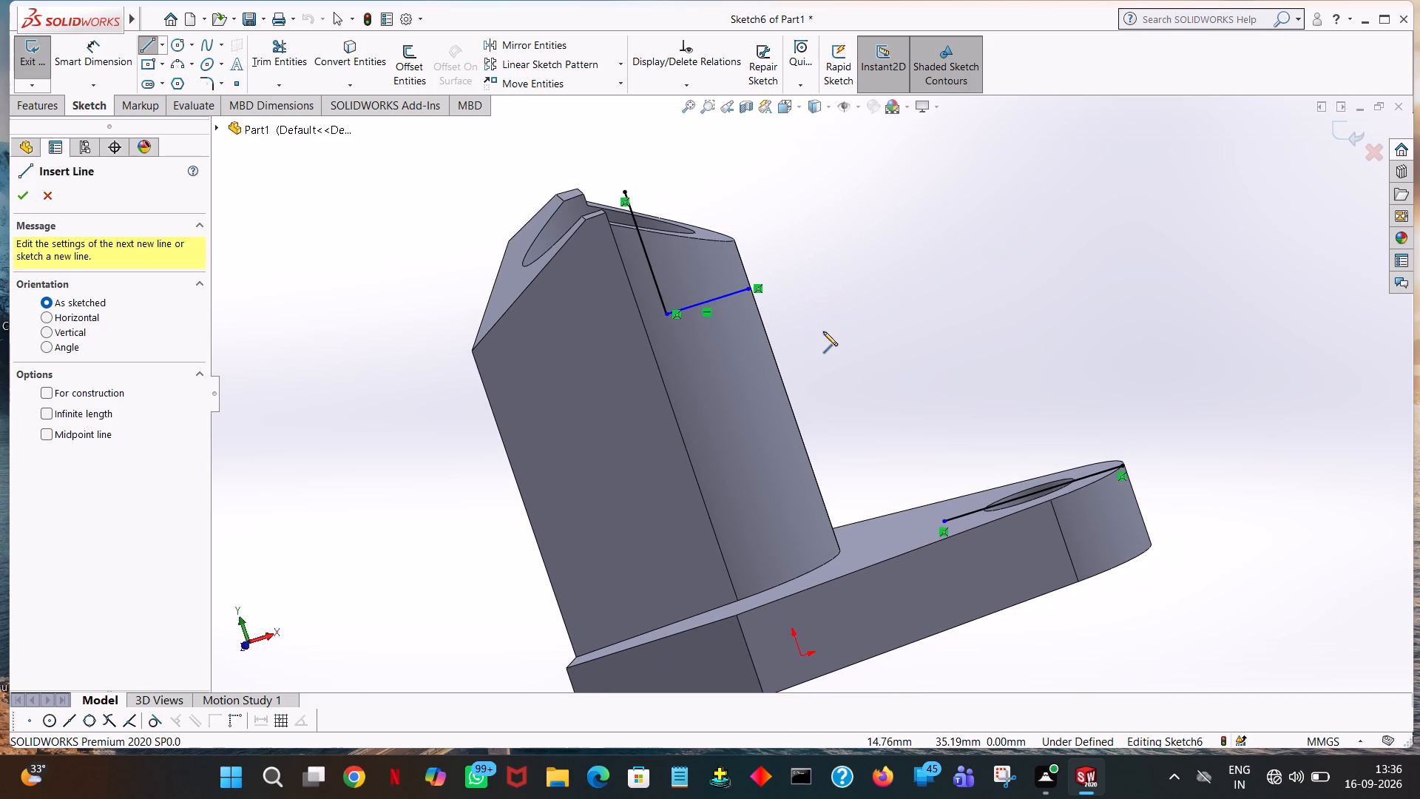
{"action": "key", "text": "space"}
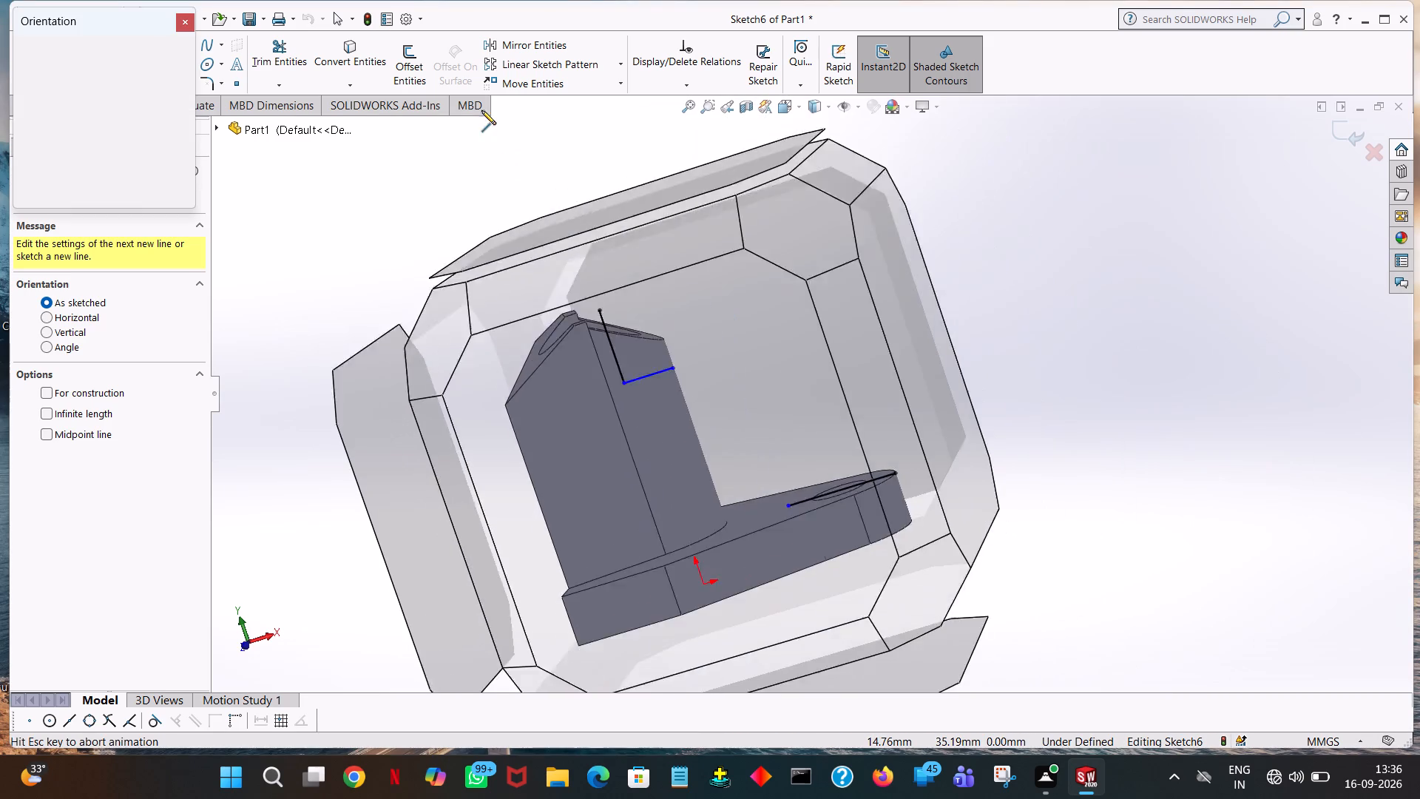
{"action": "left_click", "coordinate": [183, 107]}
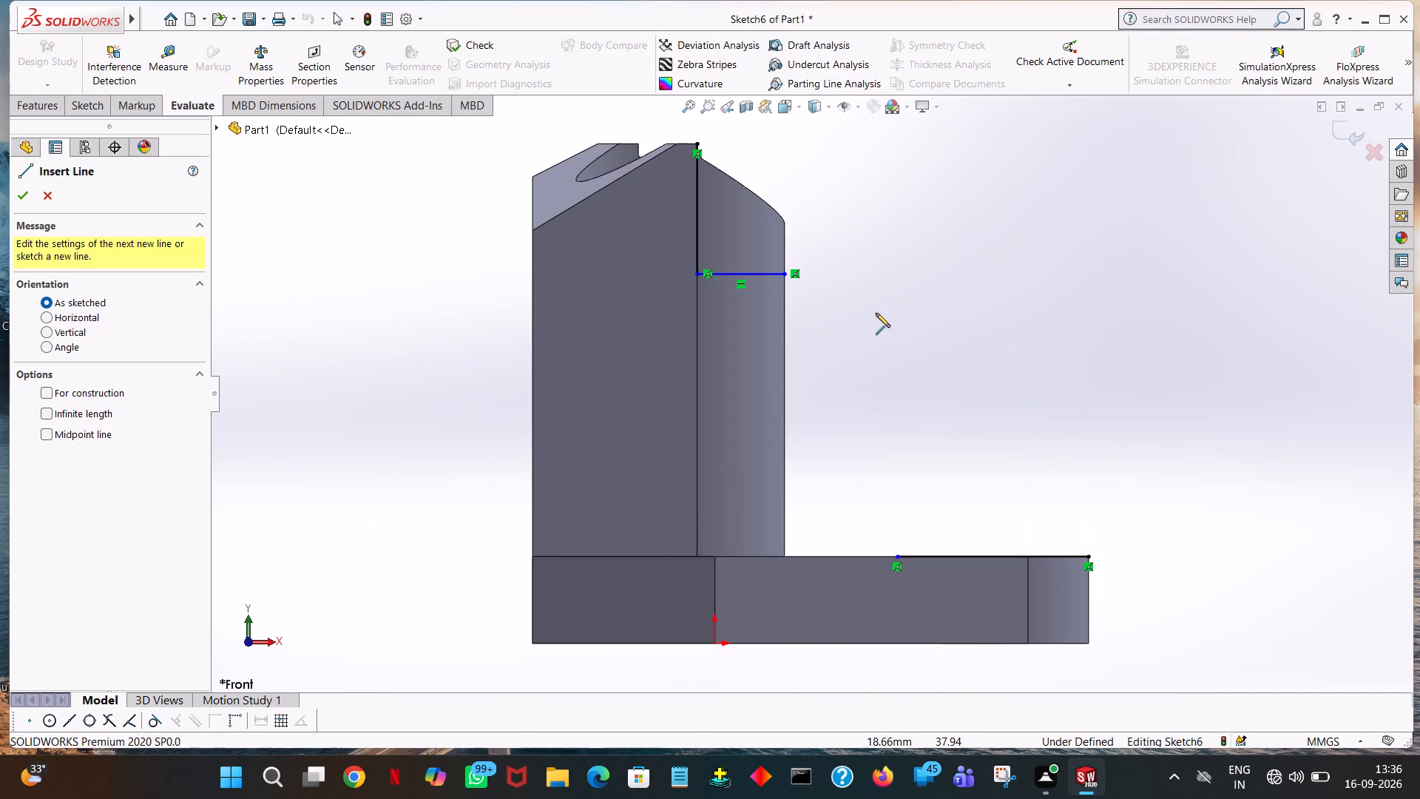
{"action": "left_click", "coordinate": [782, 272]}
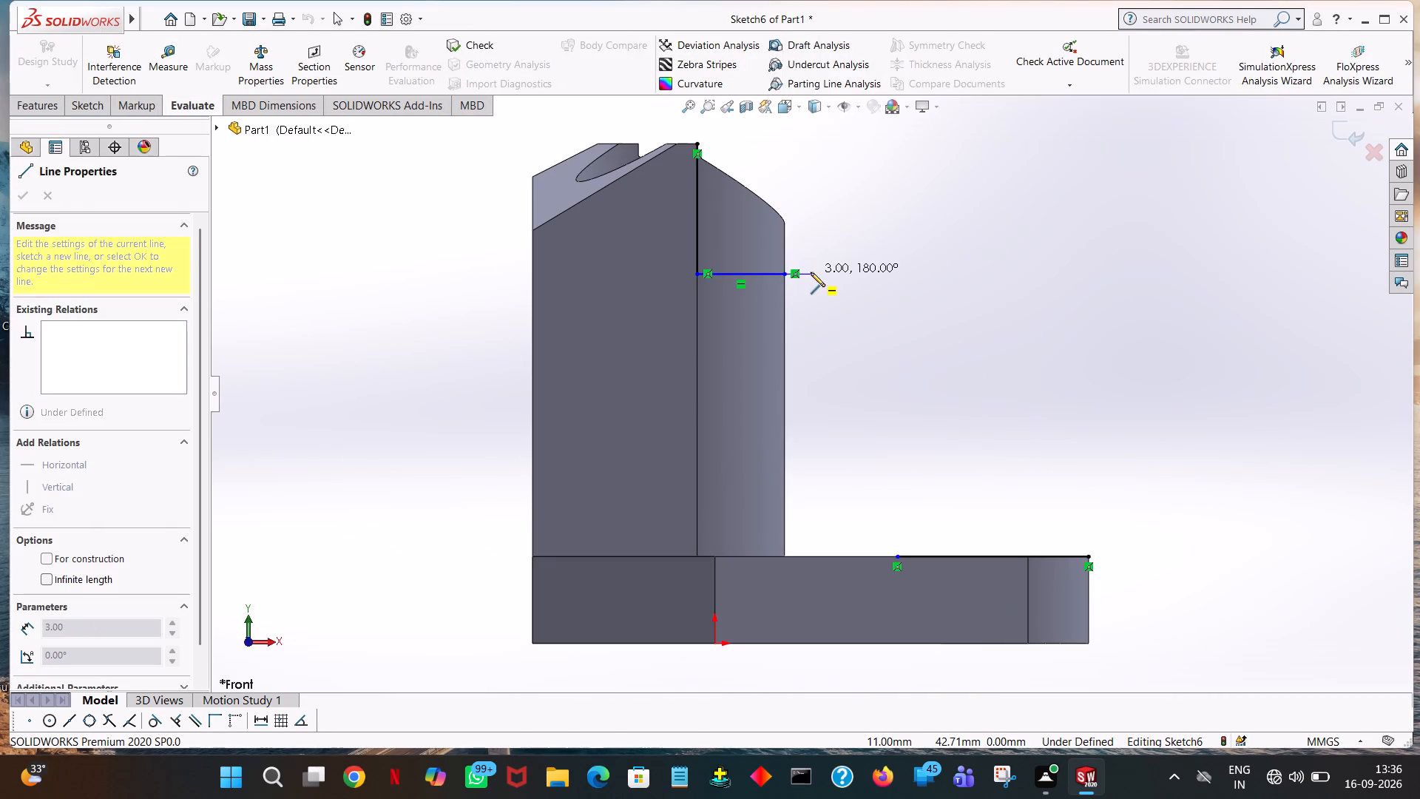
{"action": "left_click", "coordinate": [811, 272]}
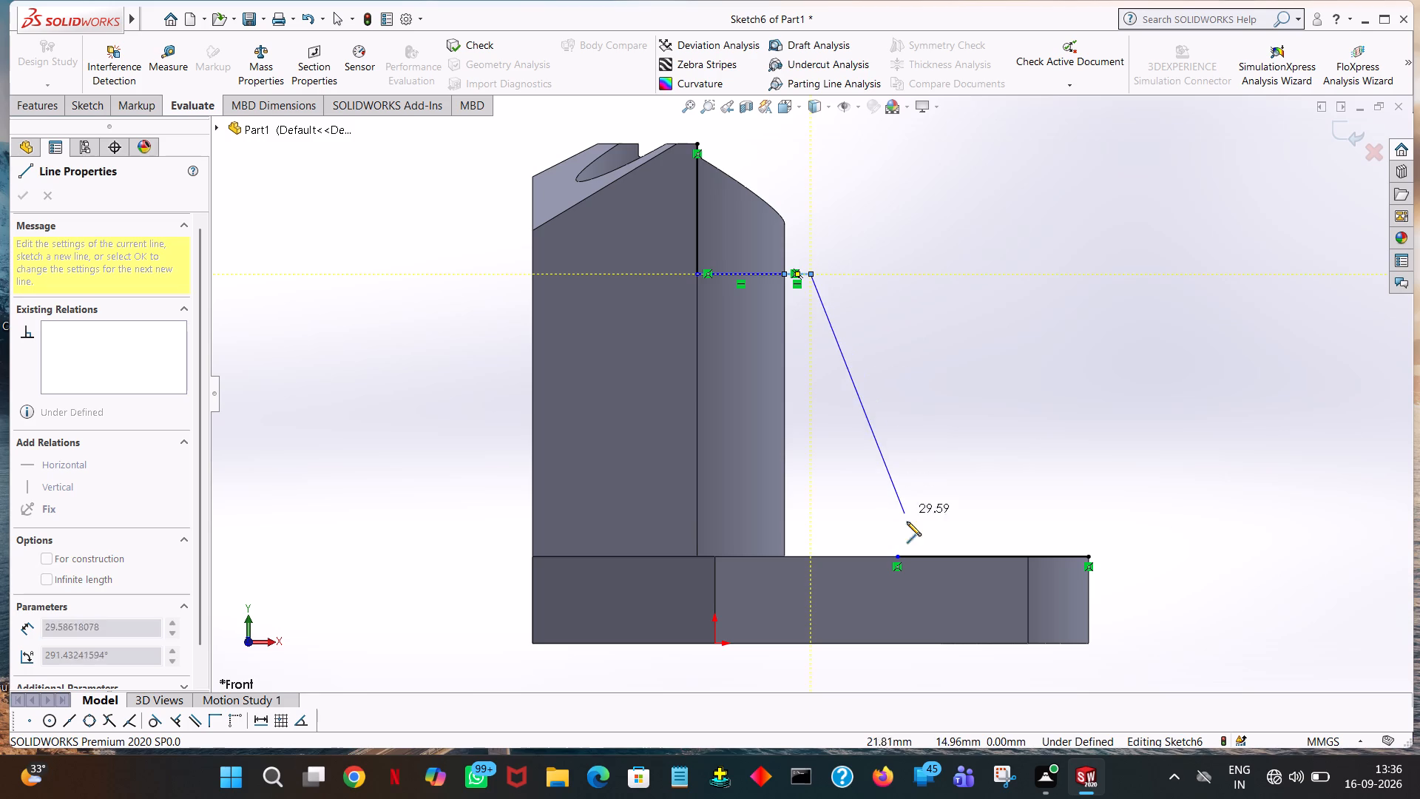
{"action": "left_click", "coordinate": [899, 557]}
{"action": "right_click", "coordinate": [899, 559]}
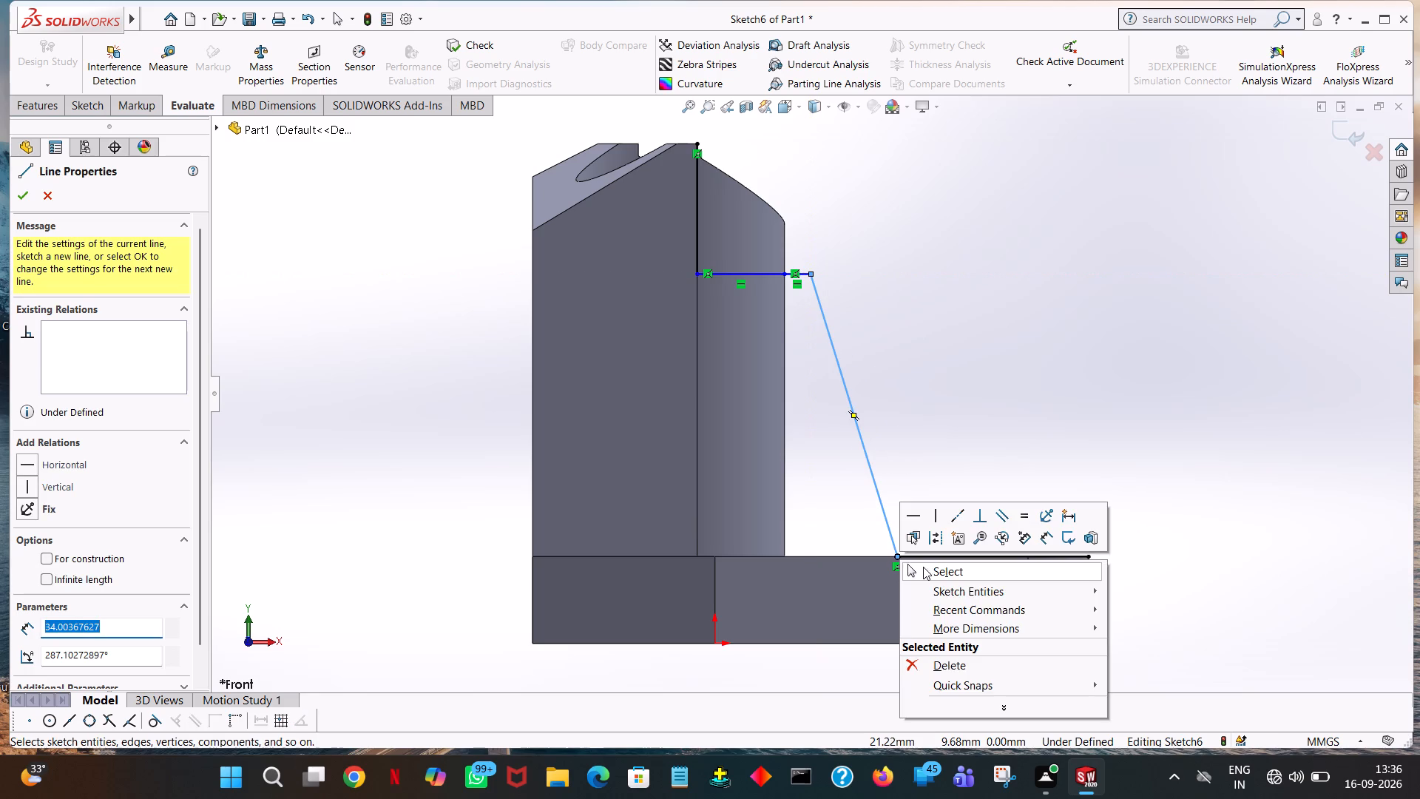
{"action": "left_click", "coordinate": [927, 567]}
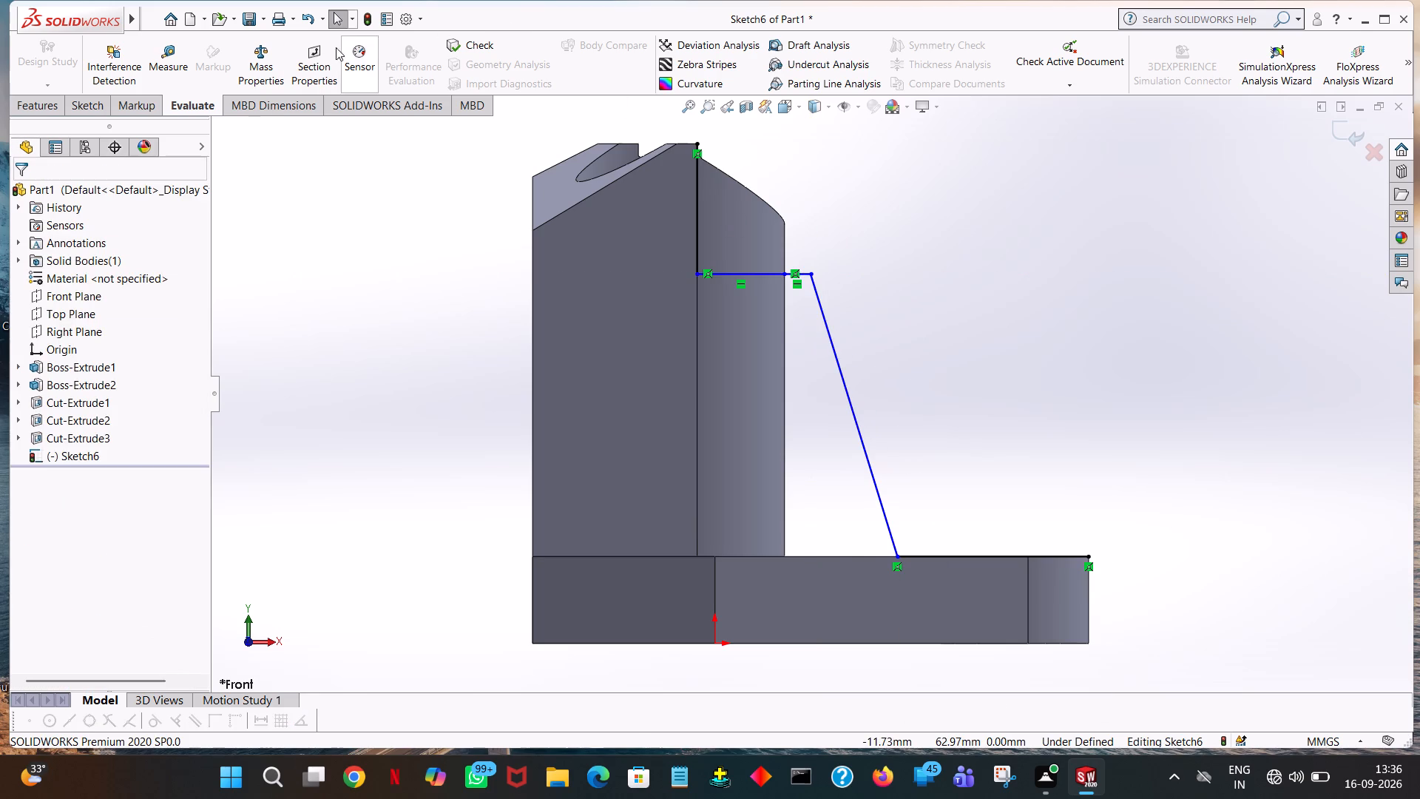
Trim away the vertical, inner horizontal and base reference lines, keeping the 3 mm horizontal line and the sloping line.
{"action": "left_click", "coordinate": [83, 101]}
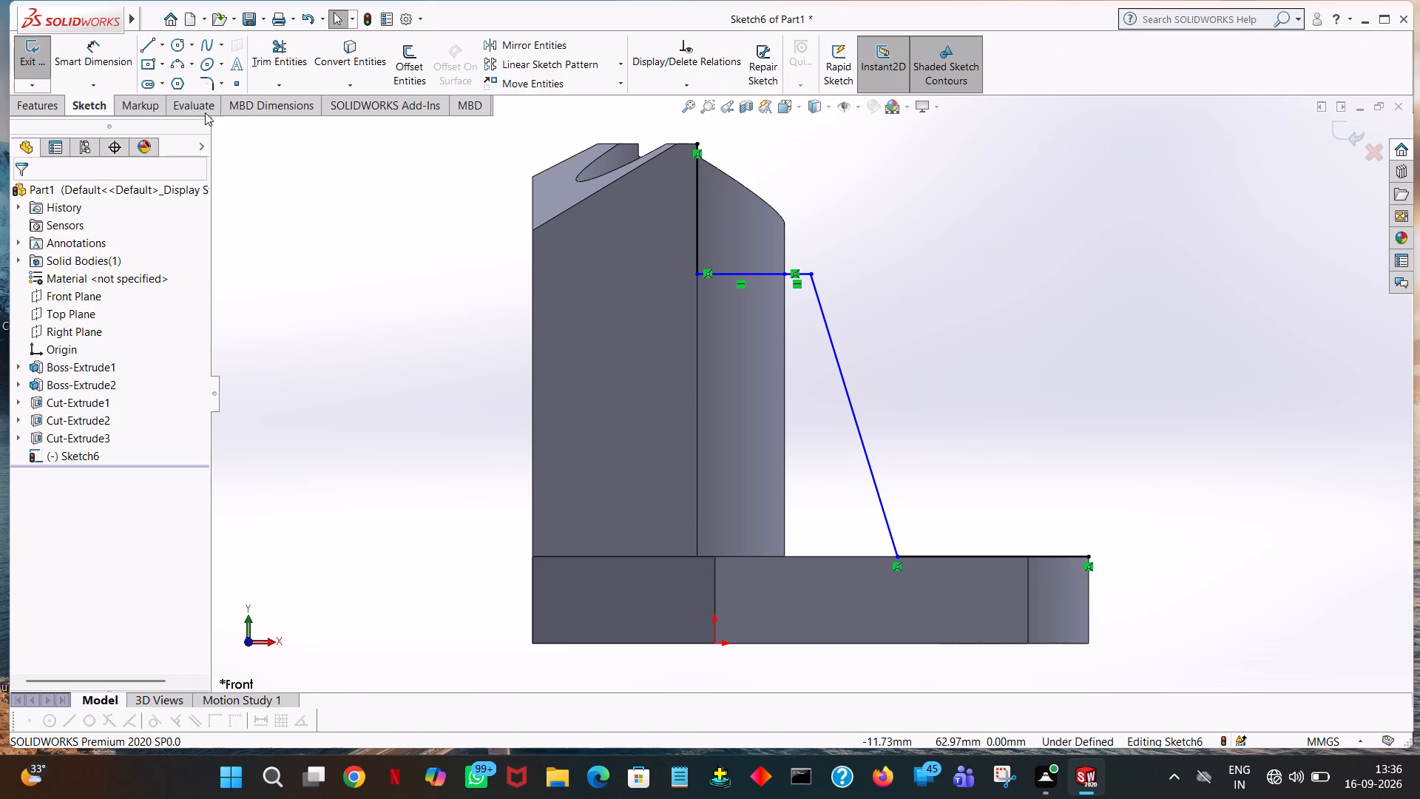
{"action": "left_click", "coordinate": [261, 61]}
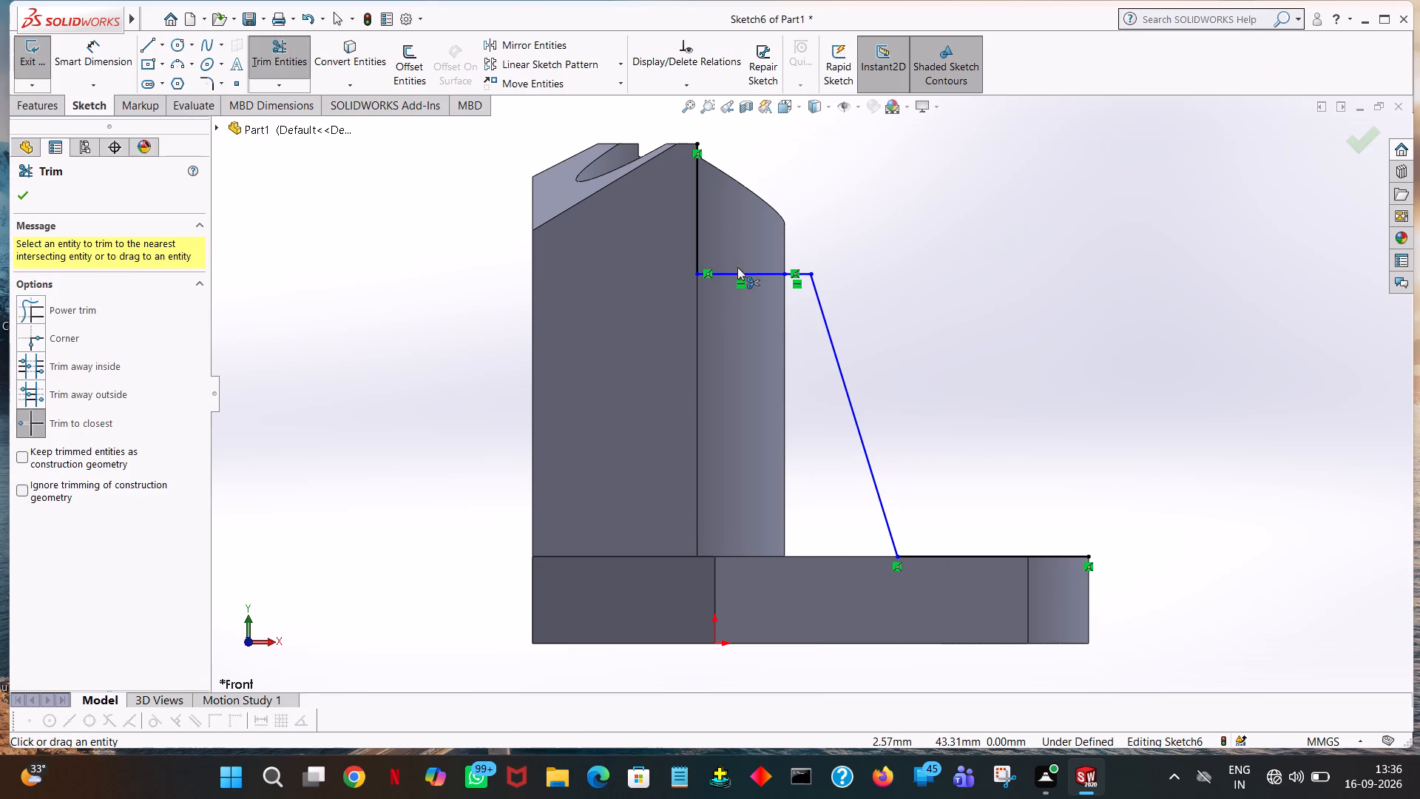
{"action": "left_click", "coordinate": [743, 274]}
{"action": "left_click", "coordinate": [694, 240]}
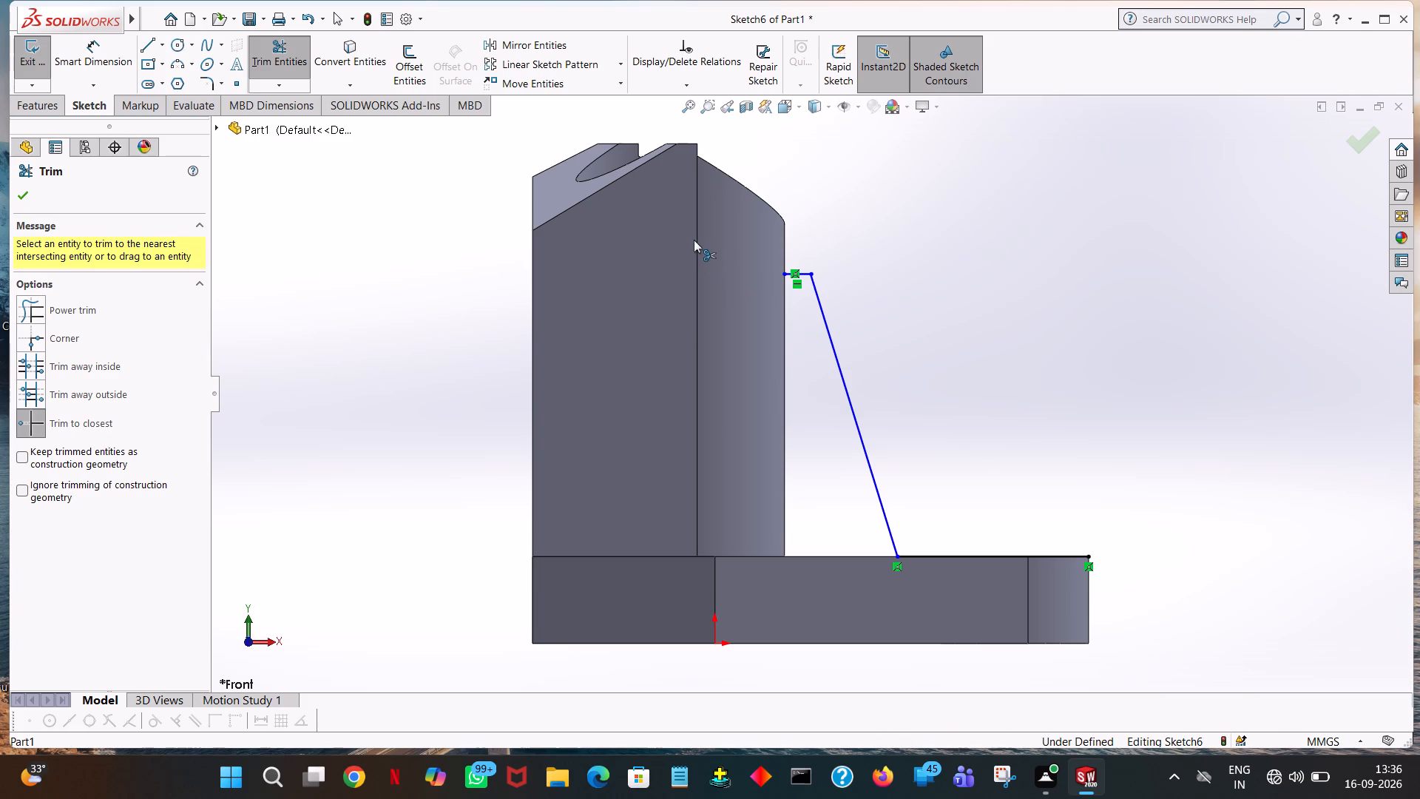
{"action": "left_click", "coordinate": [942, 558]}
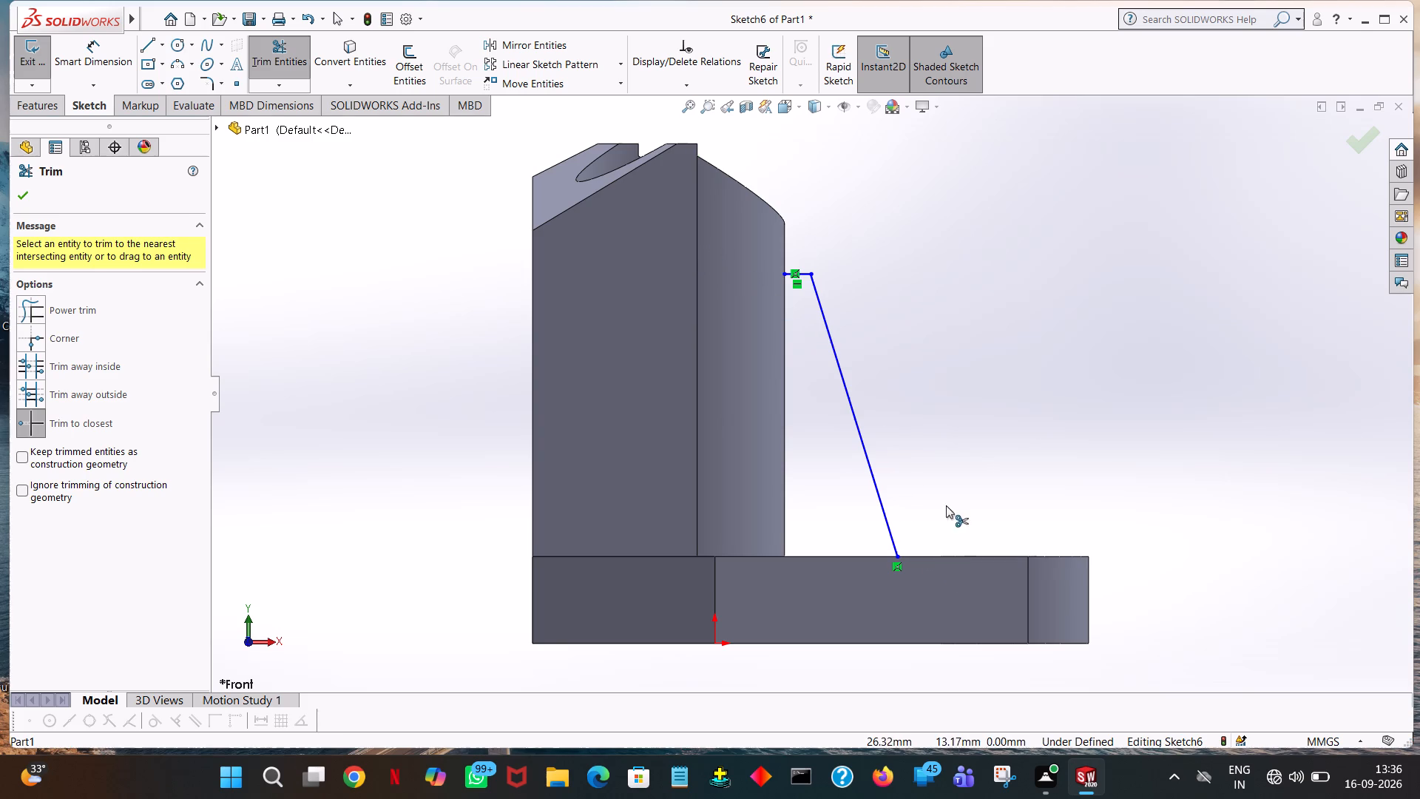
{"action": "middle_click_drag", "start_coordinate": [963, 467], "coordinate": [836, 519]}
{"action": "left_click", "coordinate": [21, 189]}
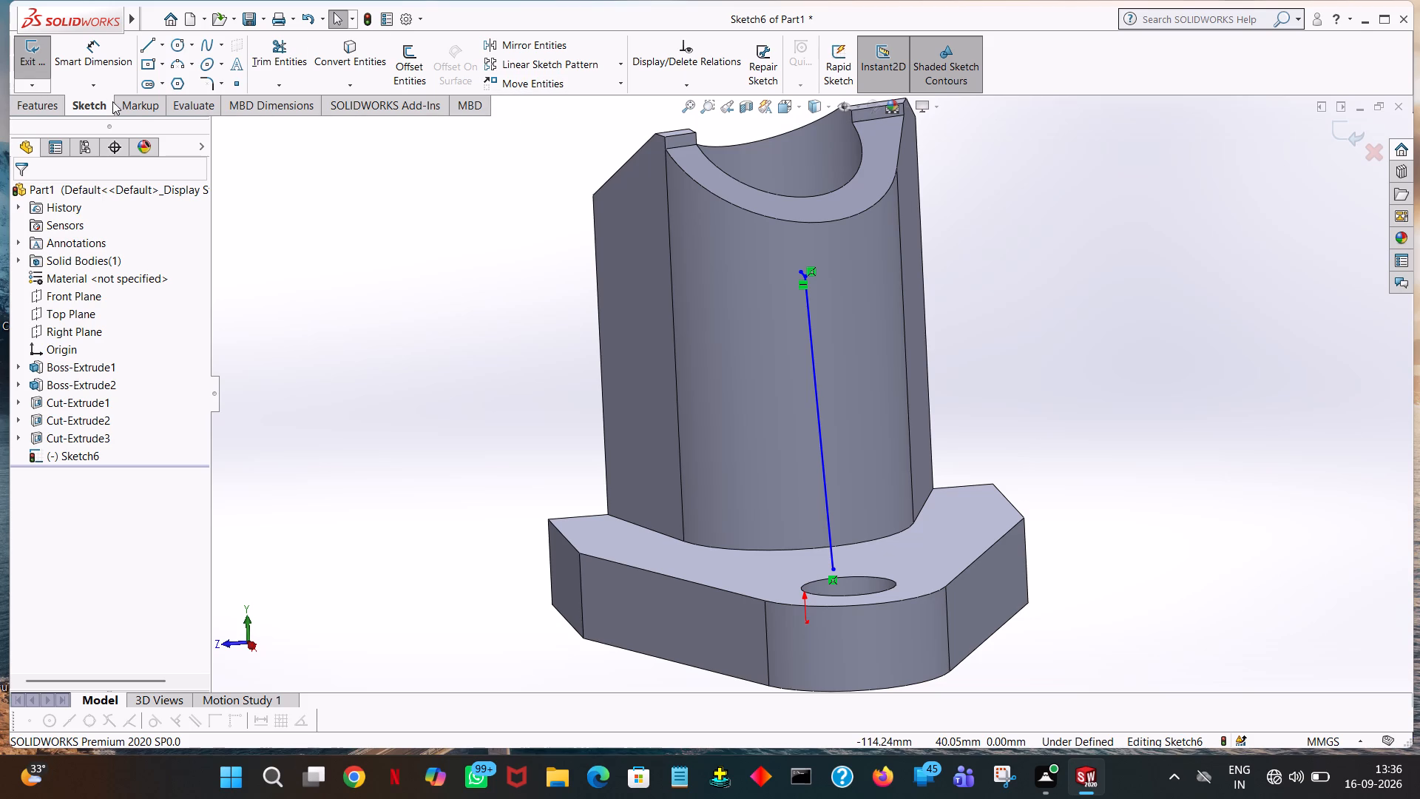
Create a 10 mm thick Rib from the 3 mm horizontal and sloping lines, with thickness on both sides.
{"action": "left_click", "coordinate": [50, 107]}
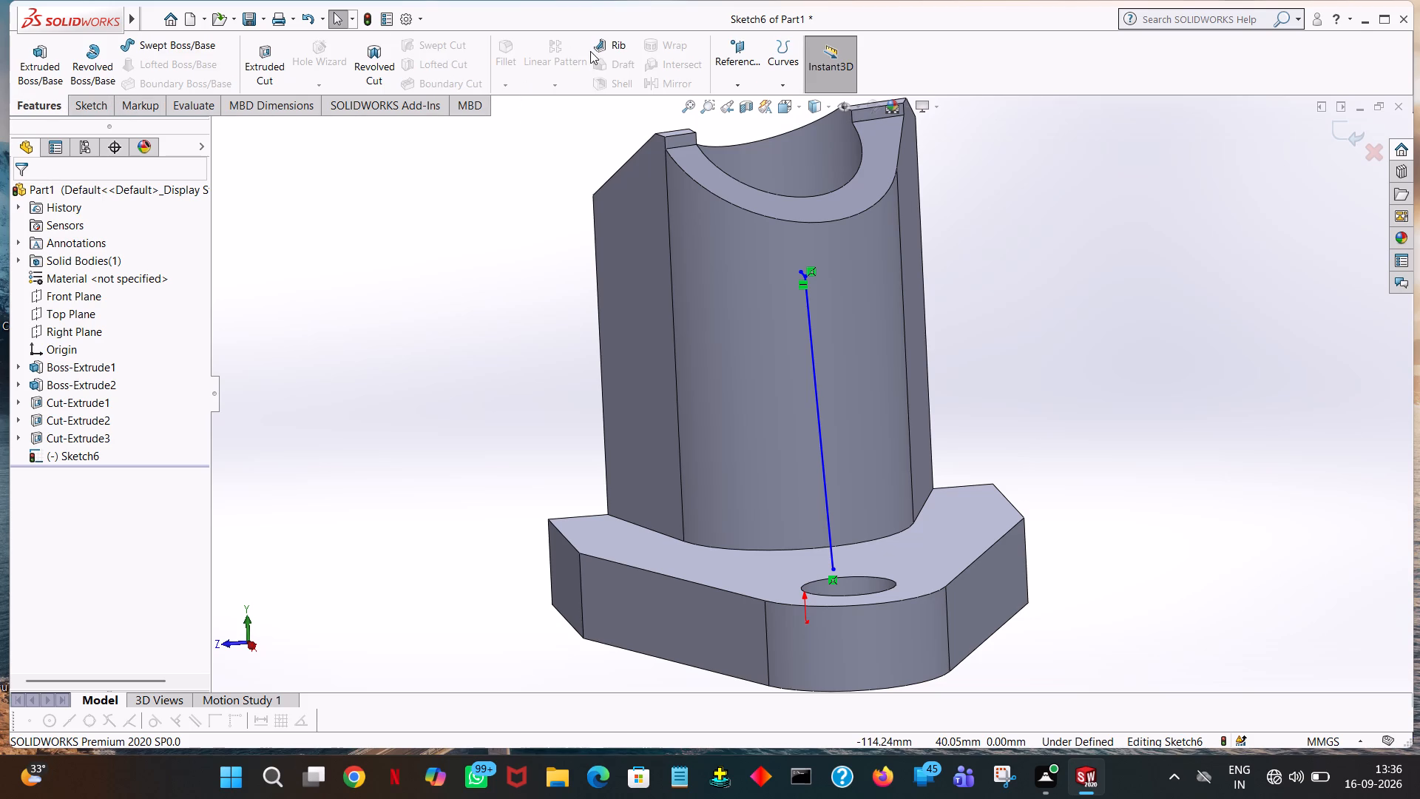
{"action": "left_click", "coordinate": [602, 49]}
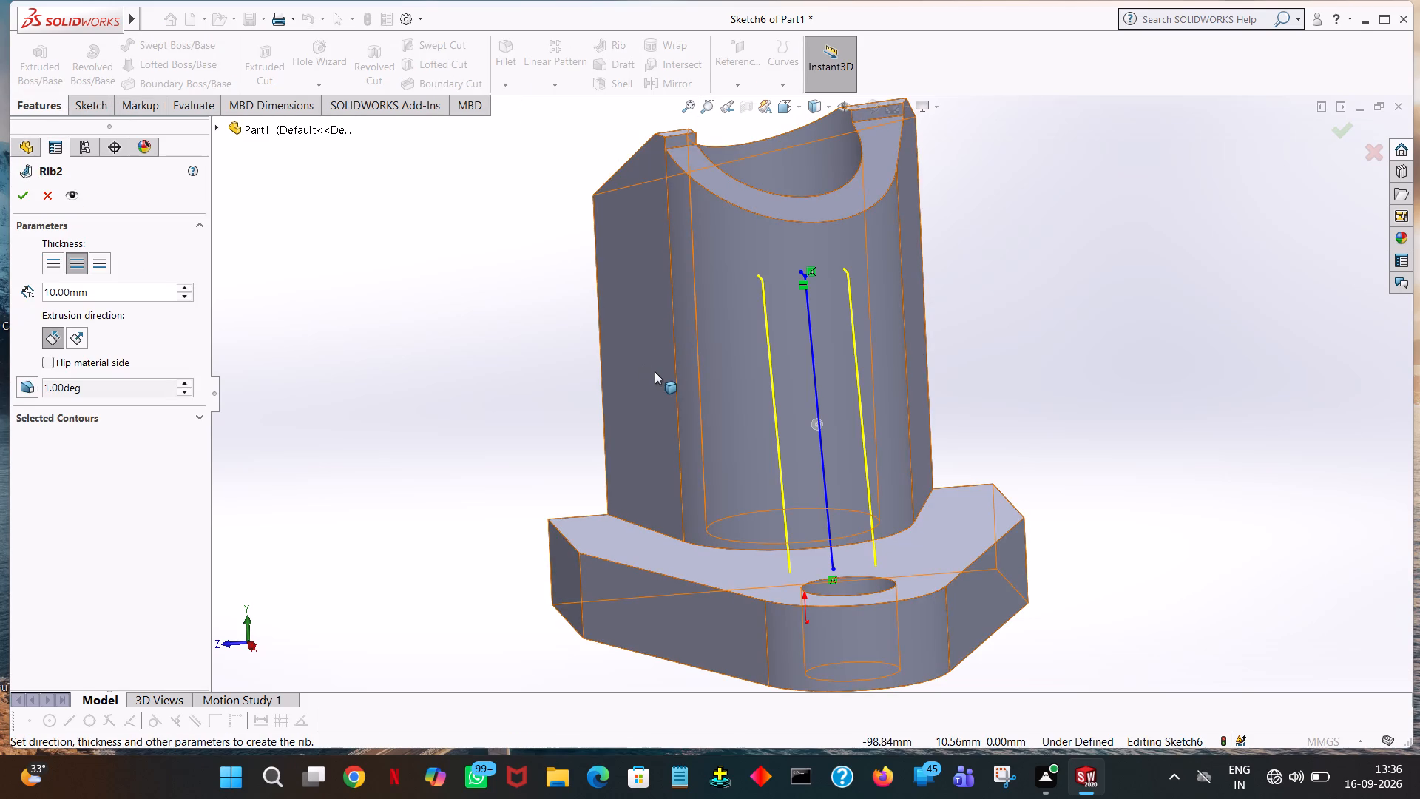
{"action": "left_click", "coordinate": [26, 199]}
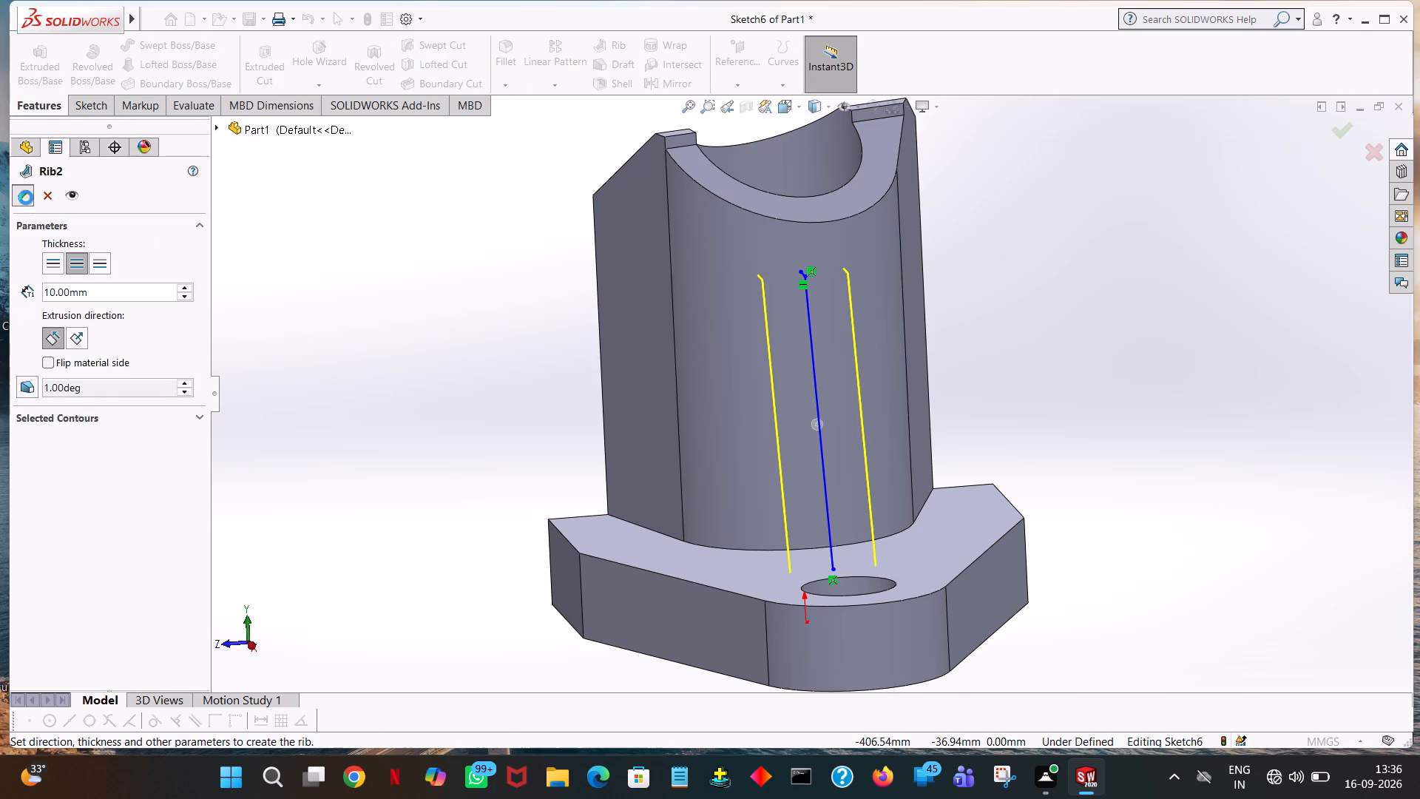
{"action": "left_click", "coordinate": [1119, 326]}
Examine the flat-topped rib and its joins to the tower and base plate from the front, side and above.
{"action": "middle_click_drag", "start_coordinate": [1120, 320], "coordinate": [1196, 390]}
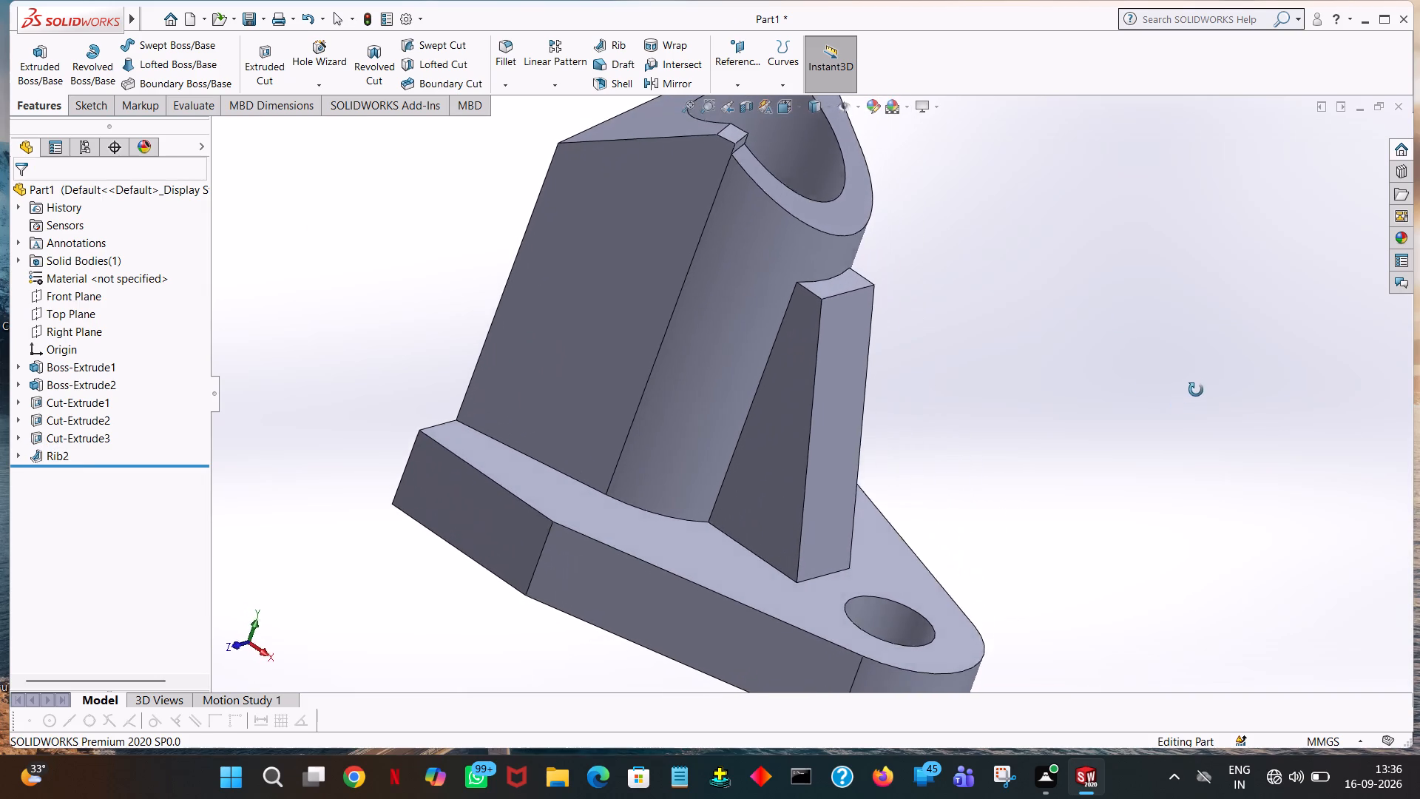
{"action": "middle_click_drag", "start_coordinate": [1196, 390], "coordinate": [1223, 352]}
{"action": "middle_click_drag", "start_coordinate": [1223, 352], "coordinate": [1219, 377]}
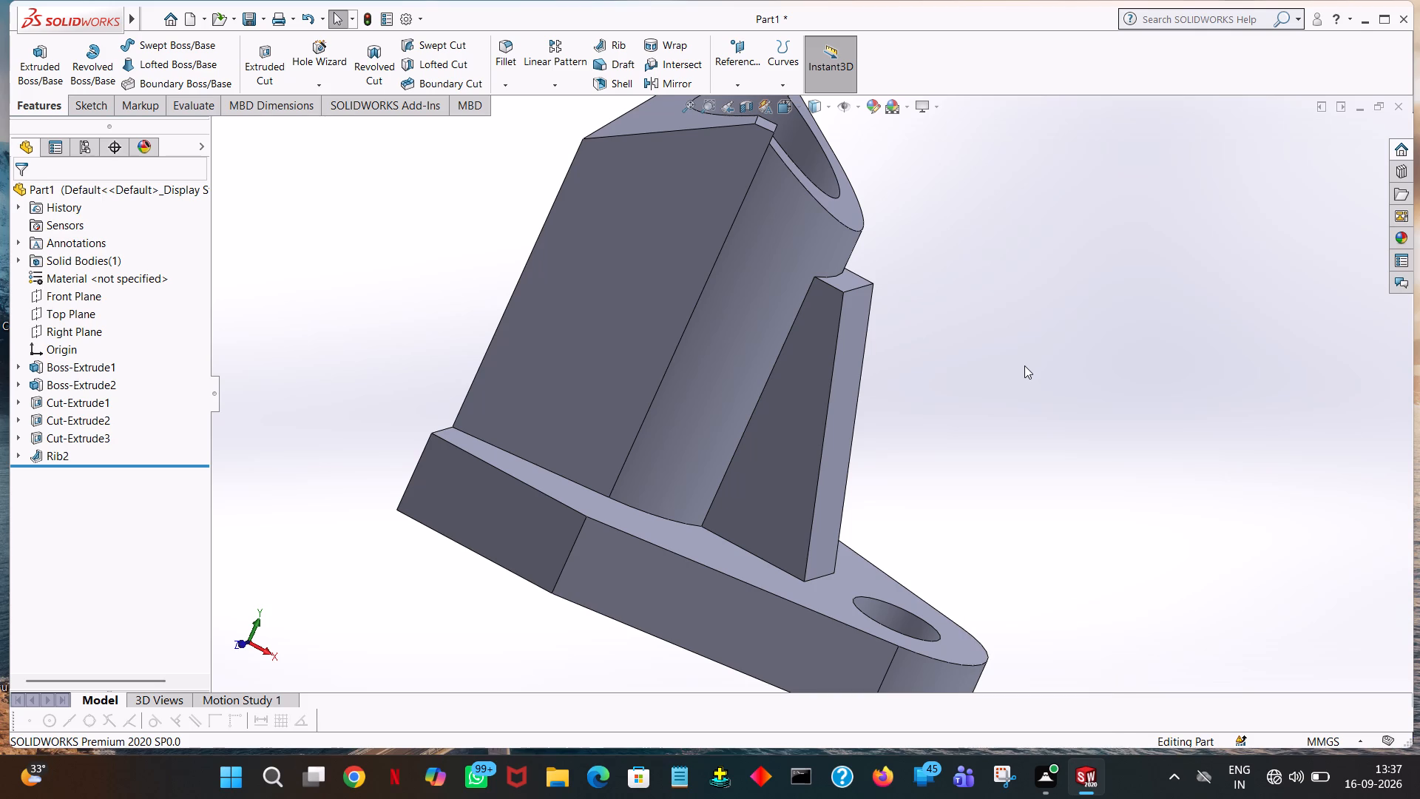
{"action": "middle_click_drag", "start_coordinate": [1177, 522], "coordinate": [1031, 431]}
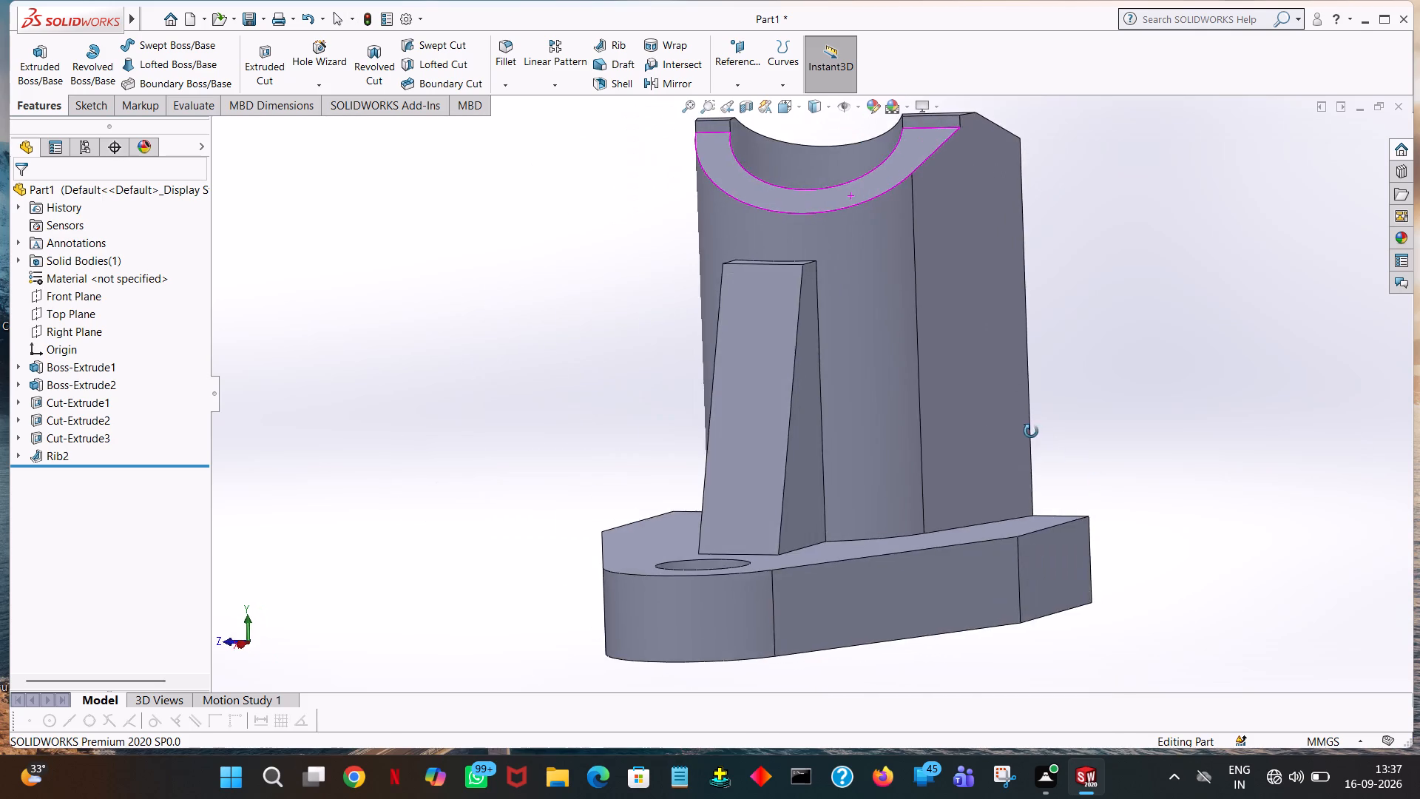
{"action": "middle_click_drag", "start_coordinate": [1031, 431], "coordinate": [1176, 412]}
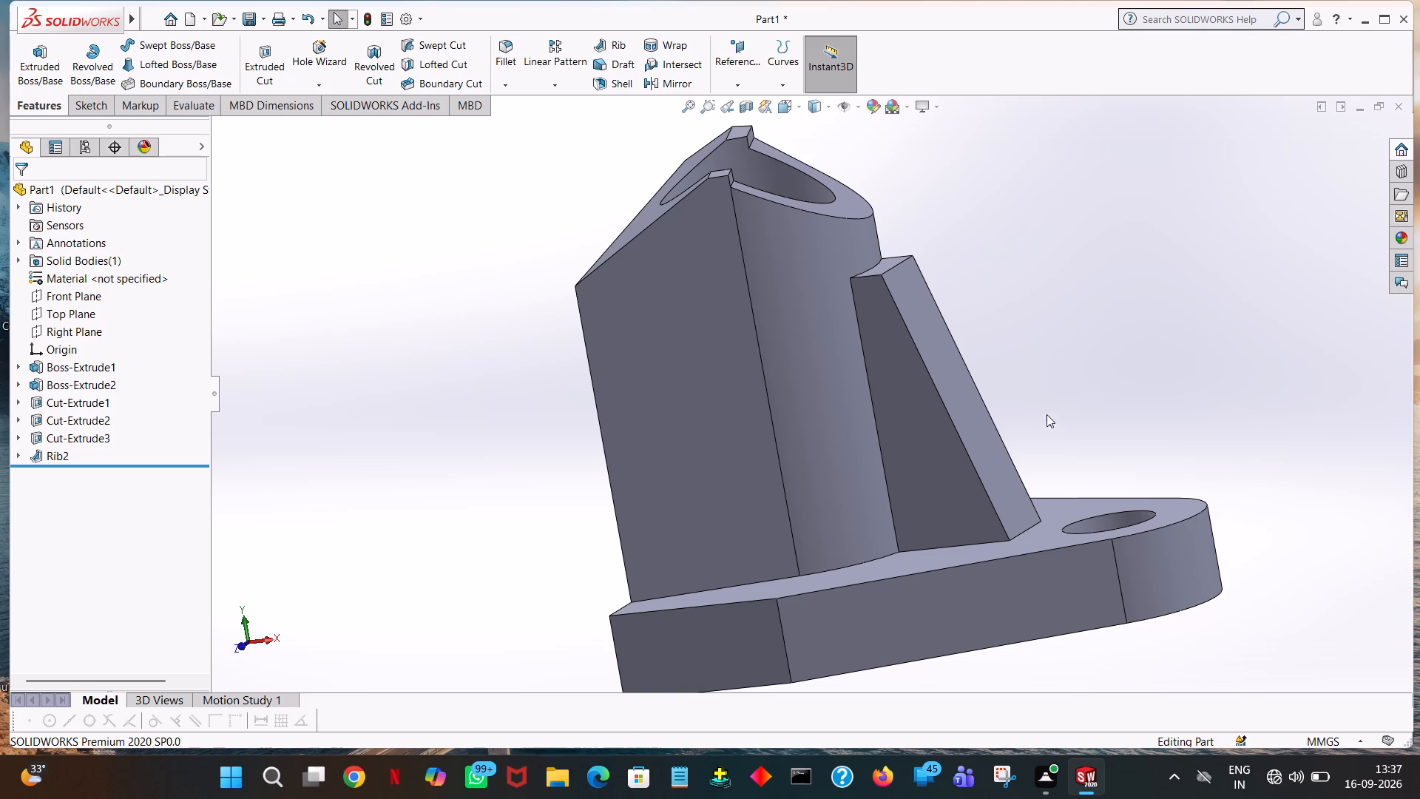
{"action": "middle_click_drag", "start_coordinate": [1102, 436], "coordinate": [1123, 633]}
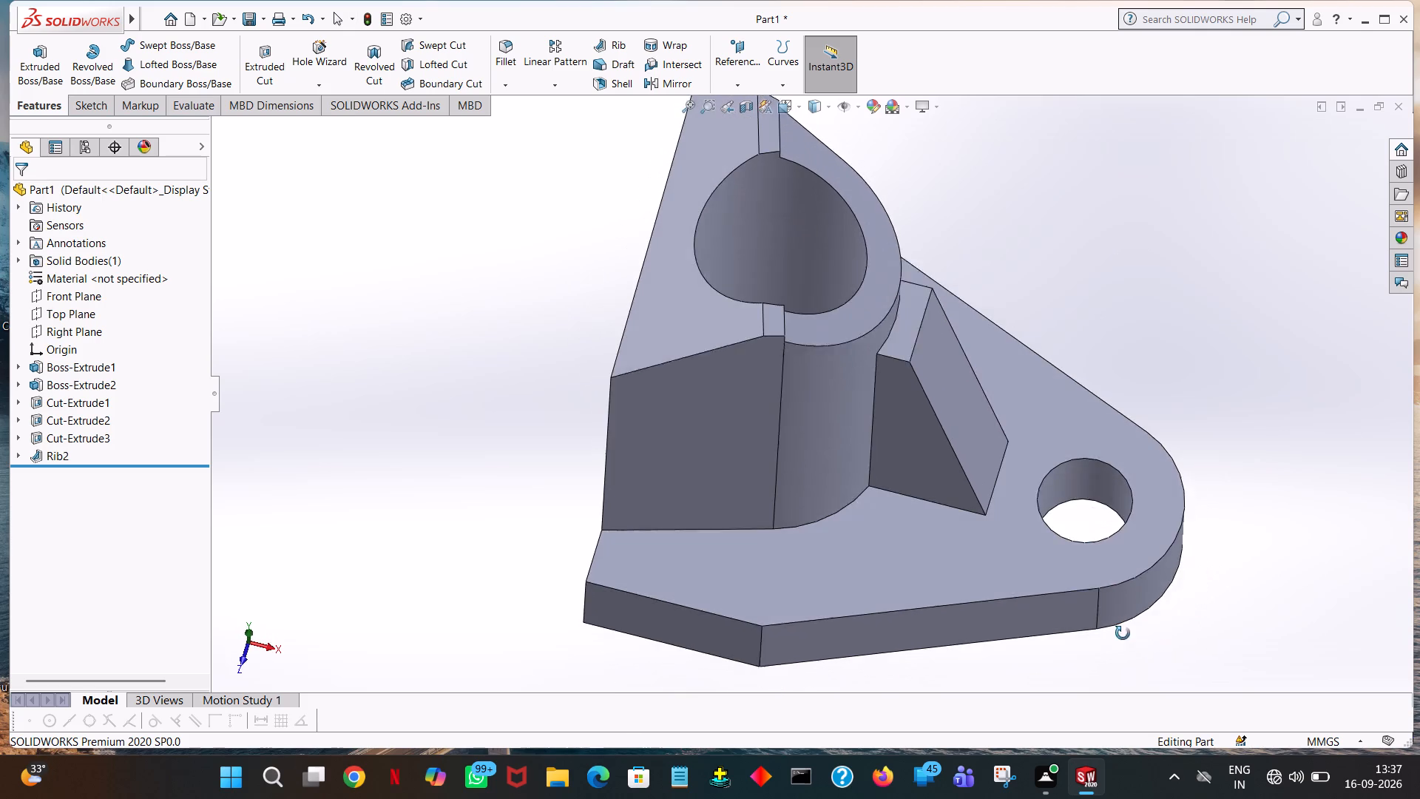
{"action": "middle_click_drag", "start_coordinate": [1123, 633], "coordinate": [1145, 630]}
{"action": "middle_click_drag", "start_coordinate": [1146, 626], "coordinate": [1149, 615]}
{"action": "middle_click_drag", "start_coordinate": [1149, 564], "coordinate": [1149, 542]}
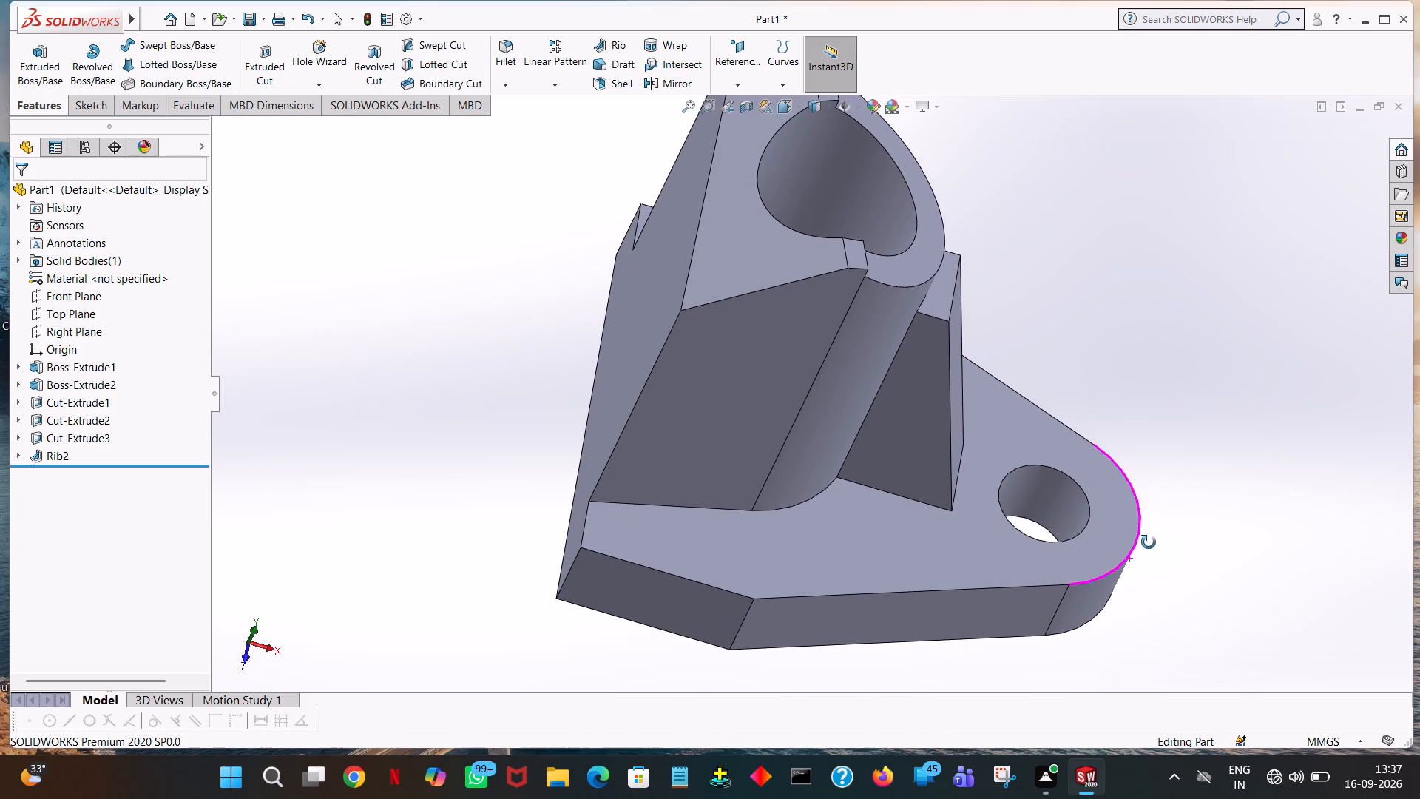
{"action": "middle_click_drag", "start_coordinate": [1149, 542], "coordinate": [1175, 490]}
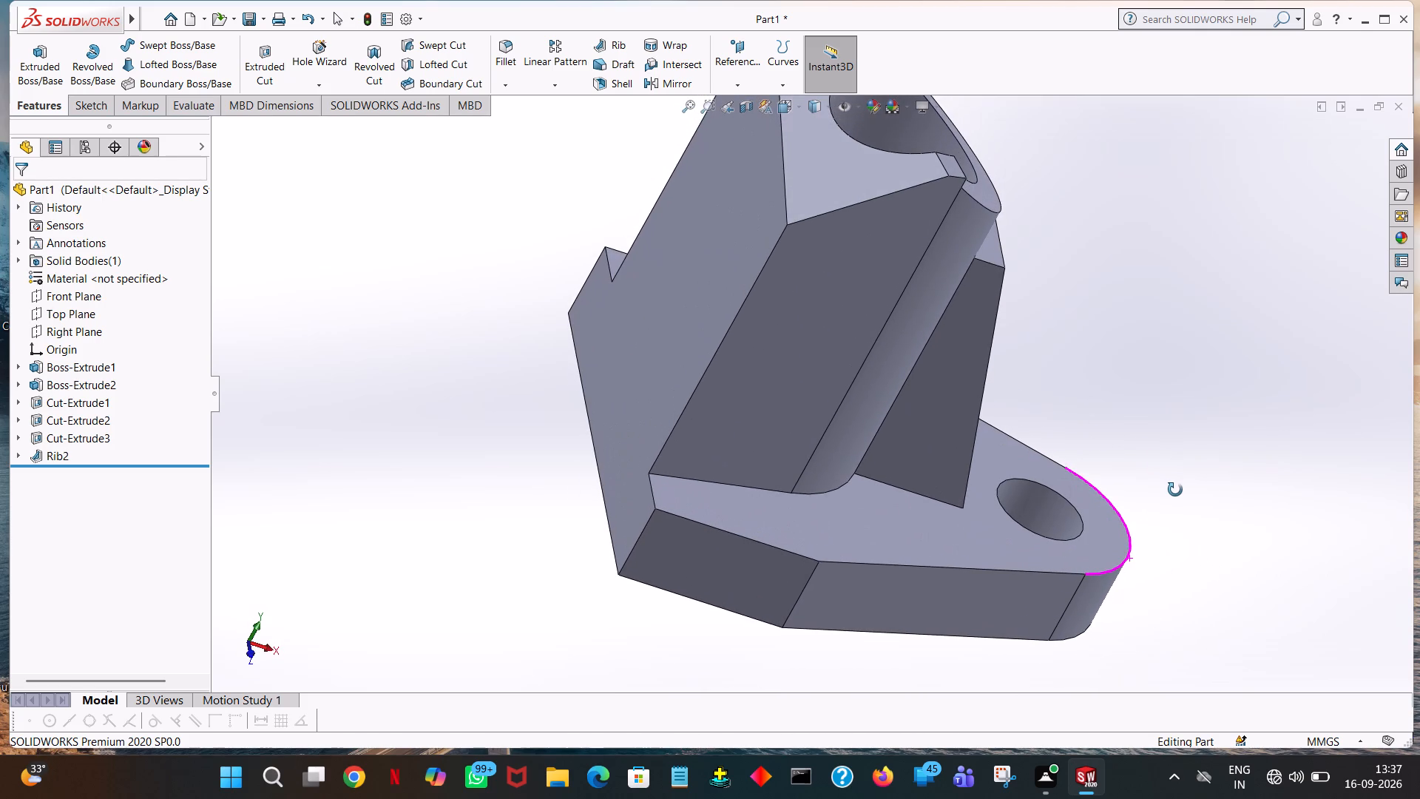
{"action": "middle_click_drag", "start_coordinate": [1175, 490], "coordinate": [1099, 398]}
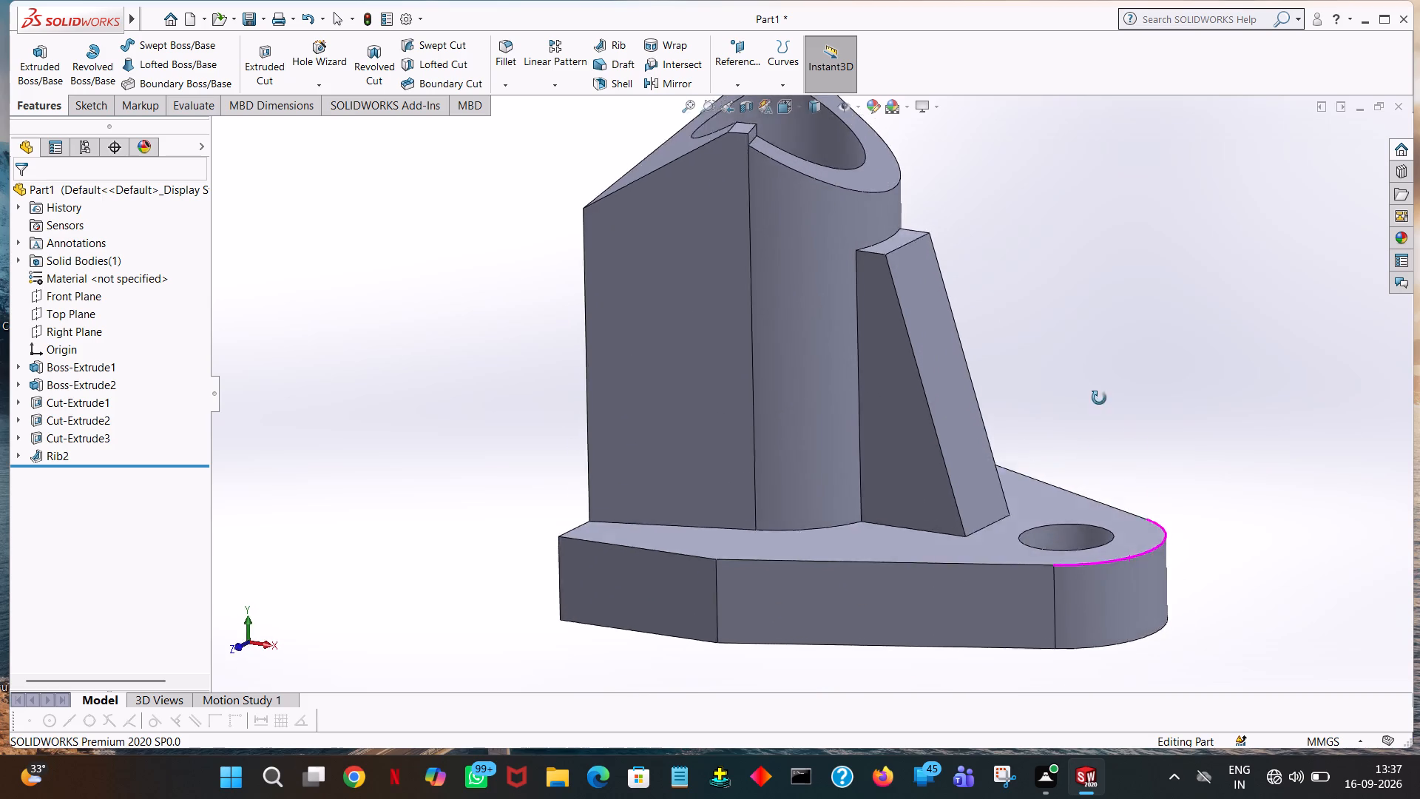
{"action": "middle_click_drag", "start_coordinate": [1099, 398], "coordinate": [1126, 353]}
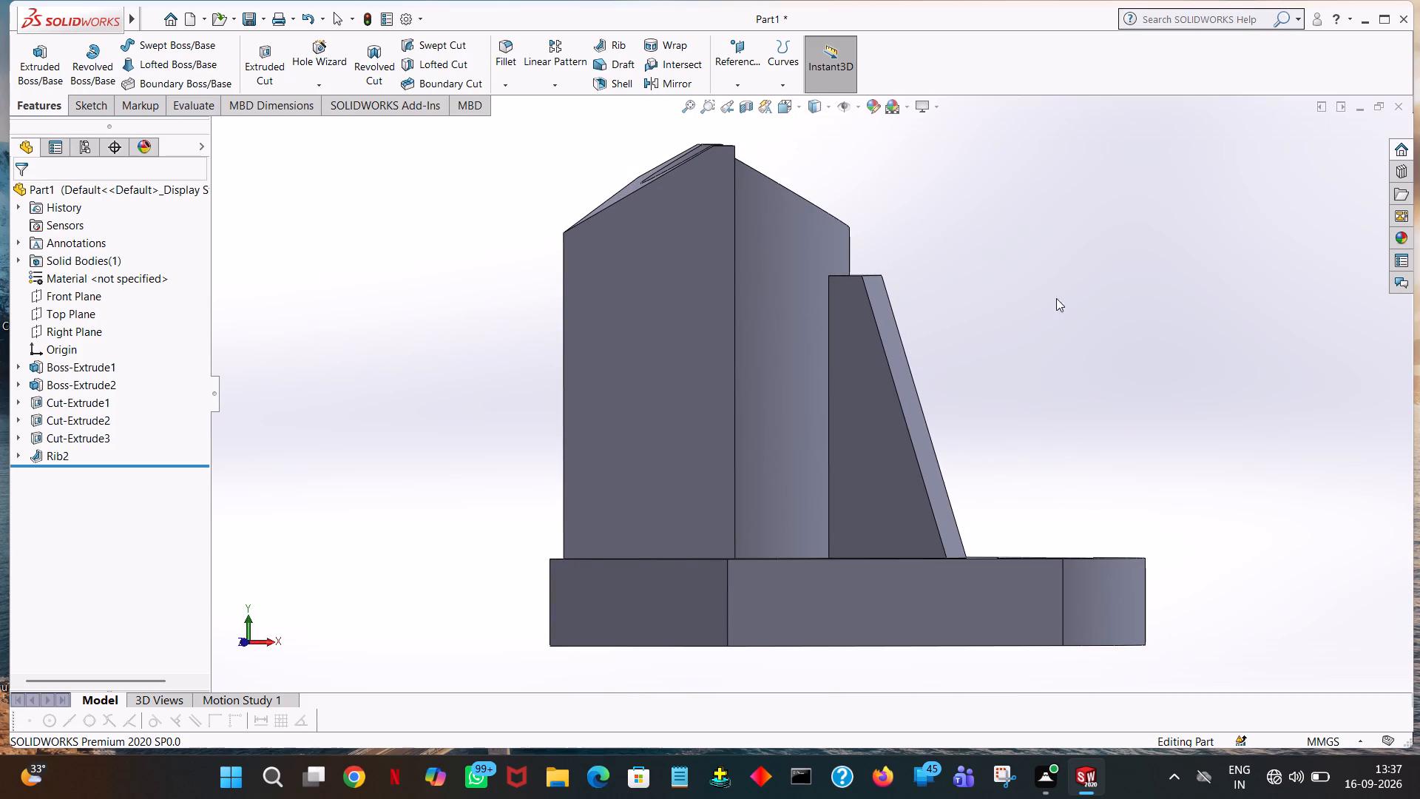